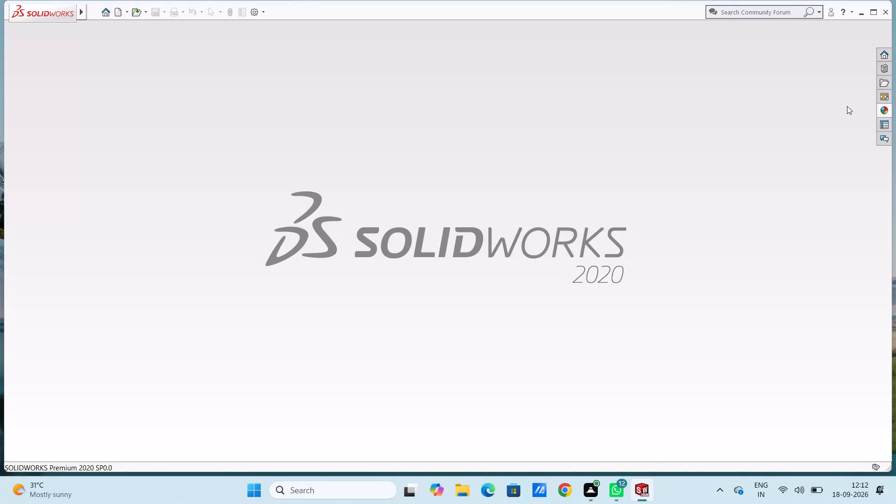
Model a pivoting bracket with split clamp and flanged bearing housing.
Create a new part document.
{"action": "left_click", "coordinate": [125, 17]}
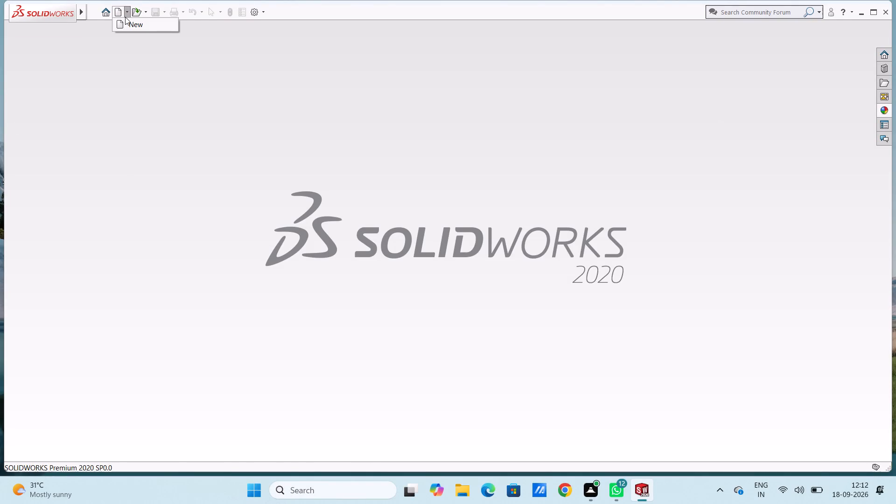
{"action": "left_click", "coordinate": [118, 21]}
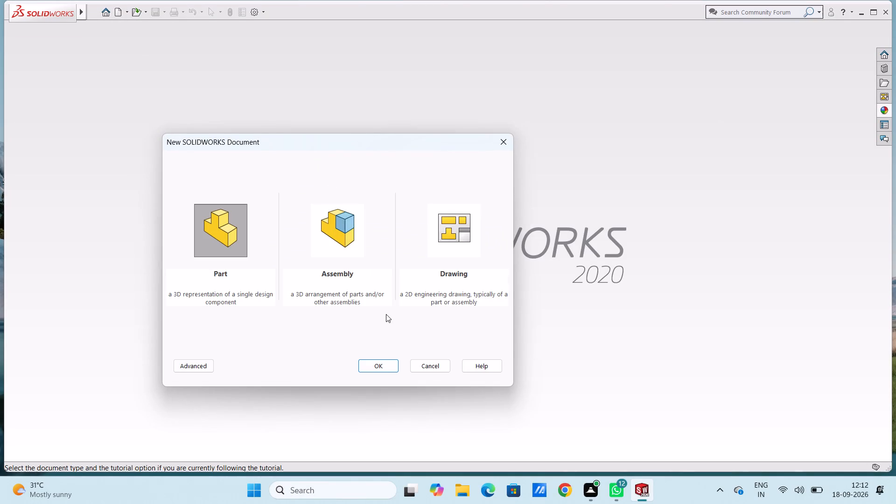
{"action": "left_click", "coordinate": [384, 362]}
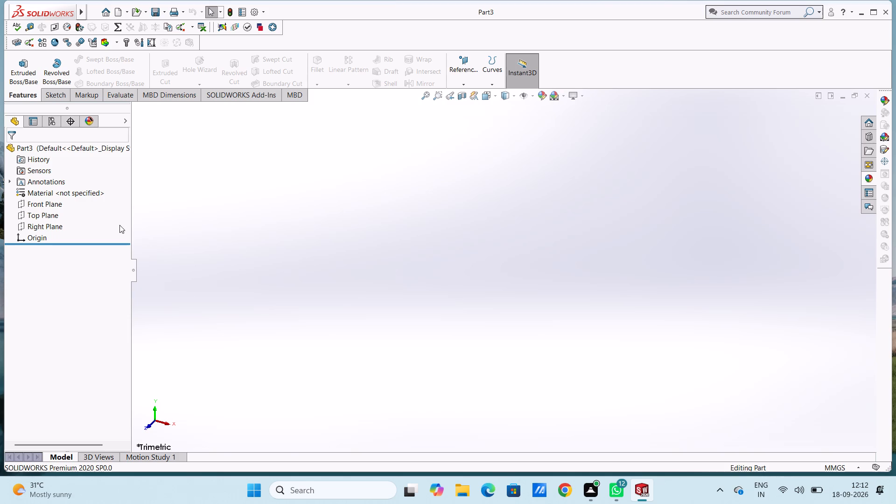
Start a new sketch on the Top Plane.
{"action": "left_click", "coordinate": [51, 216]}
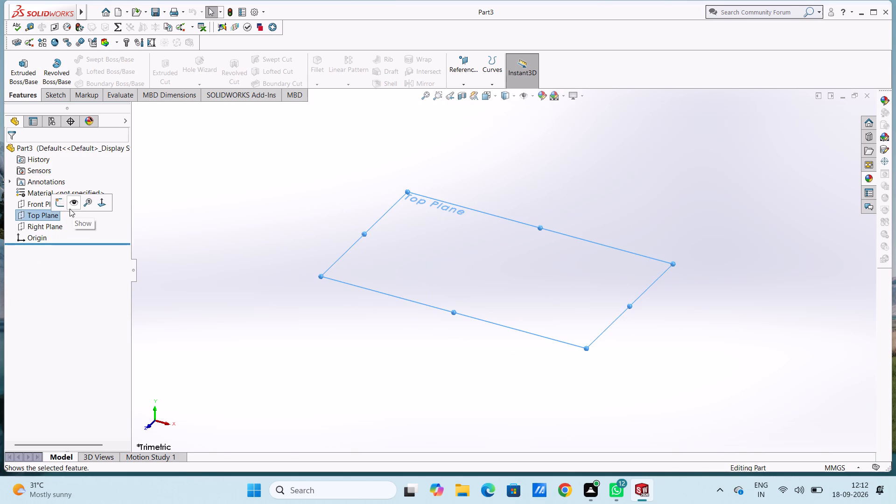
{"action": "left_click", "coordinate": [61, 203]}
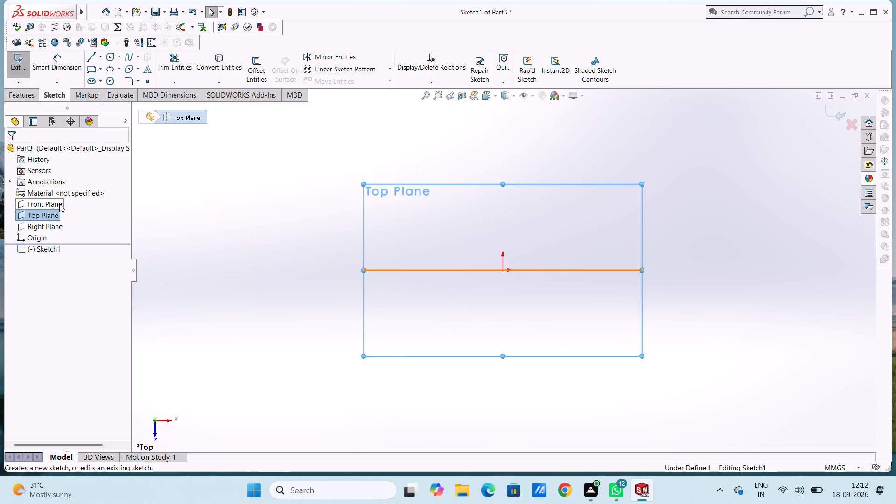
{"action": "left_click", "coordinate": [108, 237]}
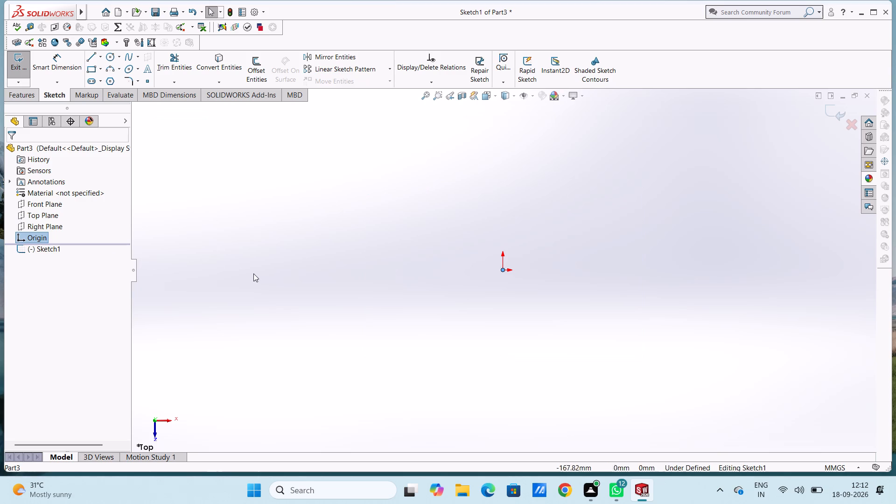
{"action": "left_click", "coordinate": [255, 273]}
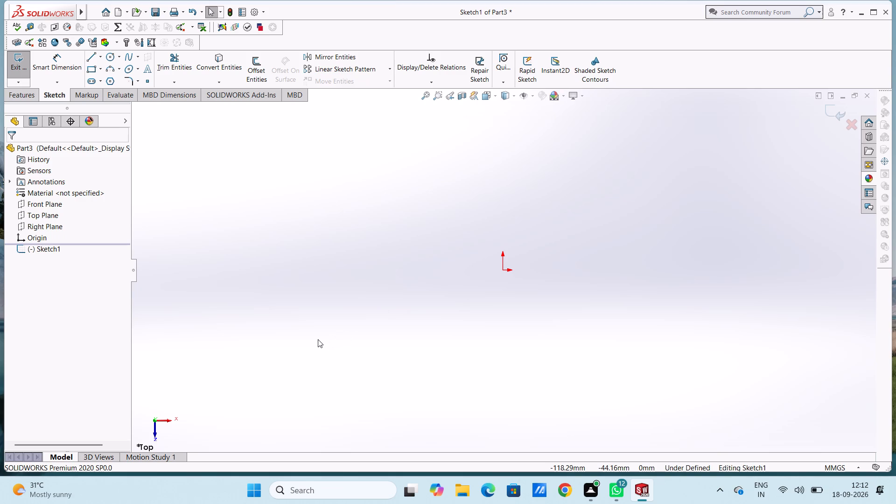
Draw a horizontal line 222.5 mm long from the origin in the negative X direction.
{"action": "left_click", "coordinate": [97, 59]}
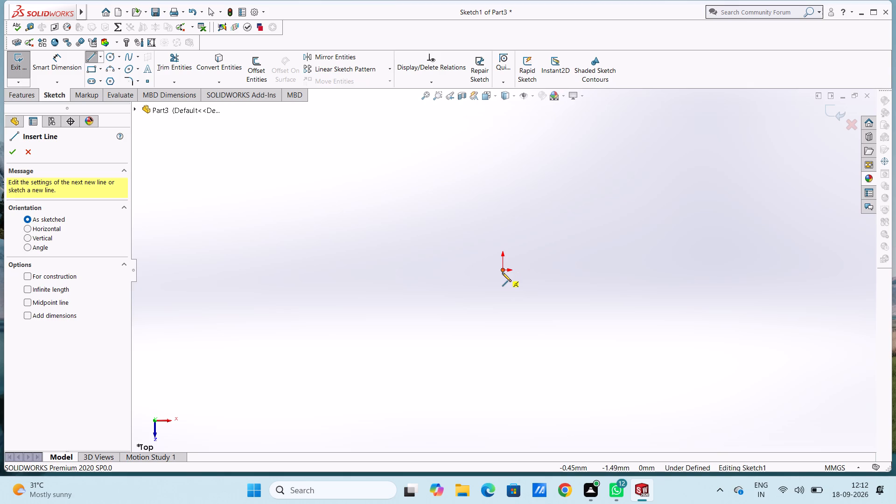
{"action": "left_click", "coordinate": [502, 273]}
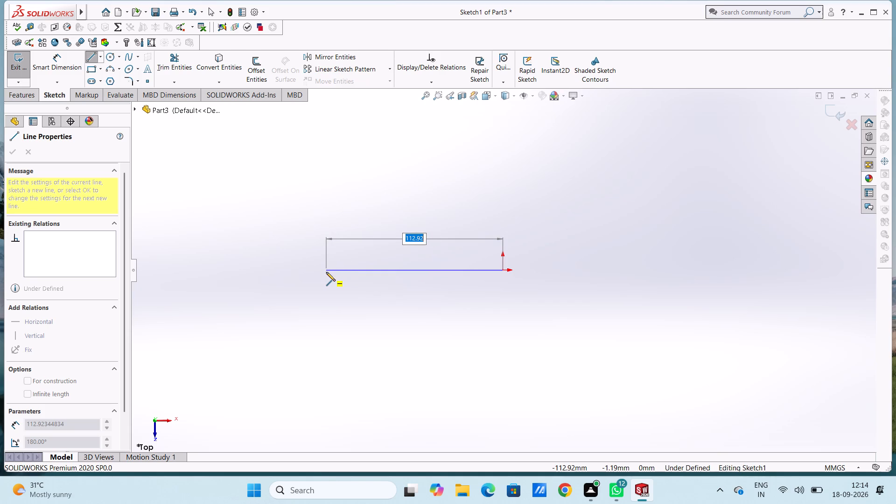
{"action": "type", "text": "22"}
{"action": "type", "text": "2.5"}
{"action": "key", "text": "Return"}
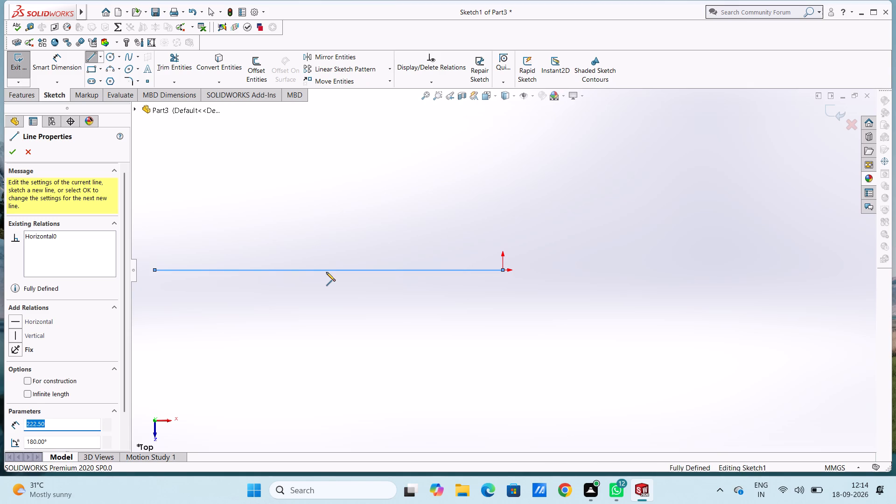
{"action": "scroll", "coordinate": [326, 272], "scroll_direction": "up", "scroll_amount": 3}
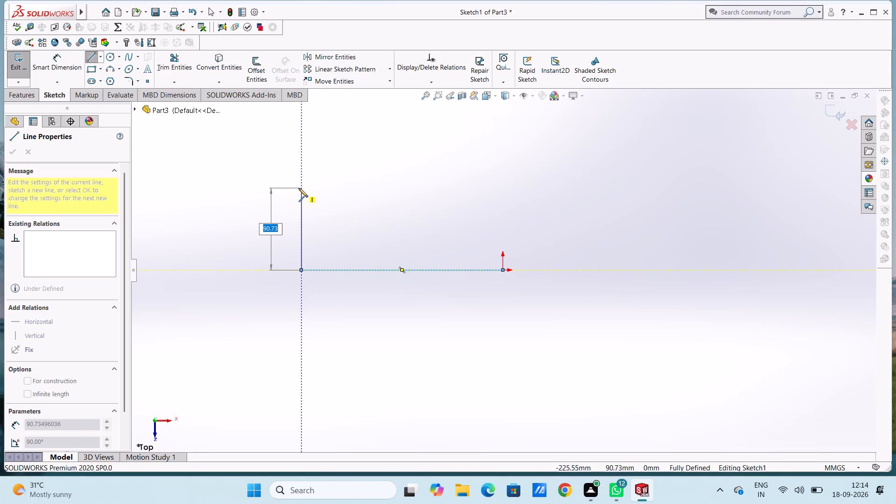
{"action": "key", "text": "Escape"}
{"action": "key", "text": "Escape"}
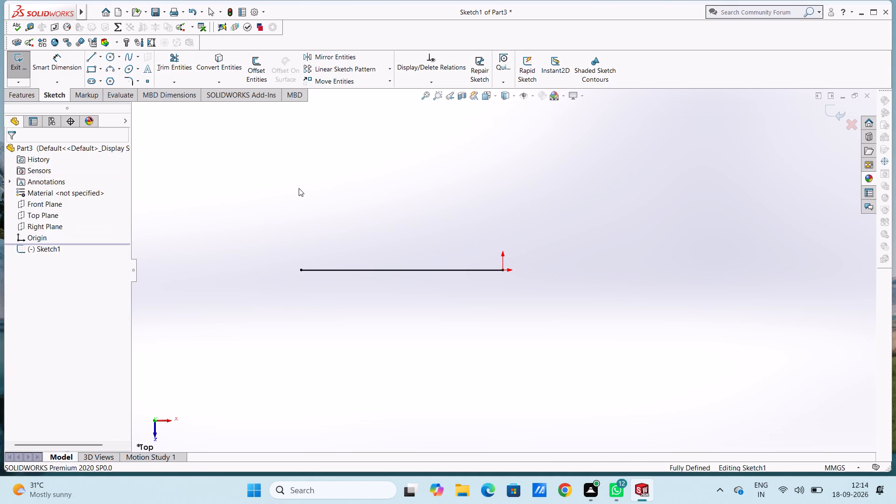
Dimension the horizontal line's length below it and set it to 200 mm.
{"action": "left_click", "coordinate": [67, 67]}
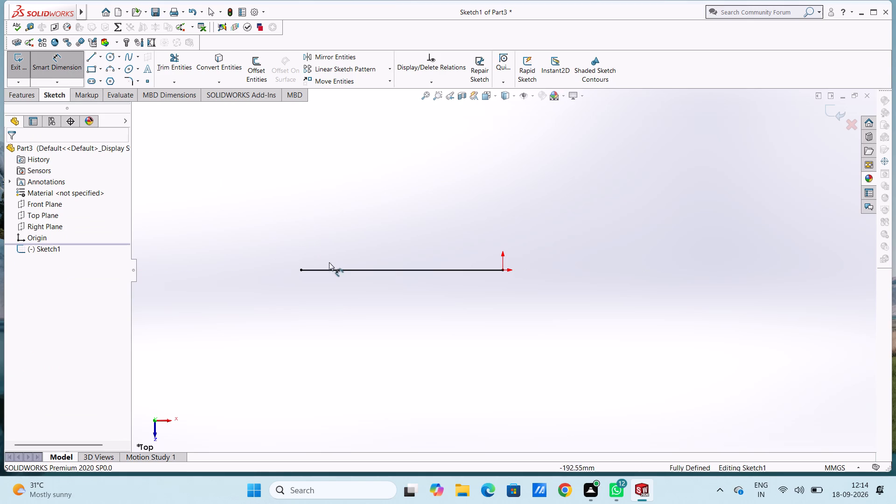
{"action": "left_click", "coordinate": [340, 271]}
{"action": "left_click", "coordinate": [346, 348]}
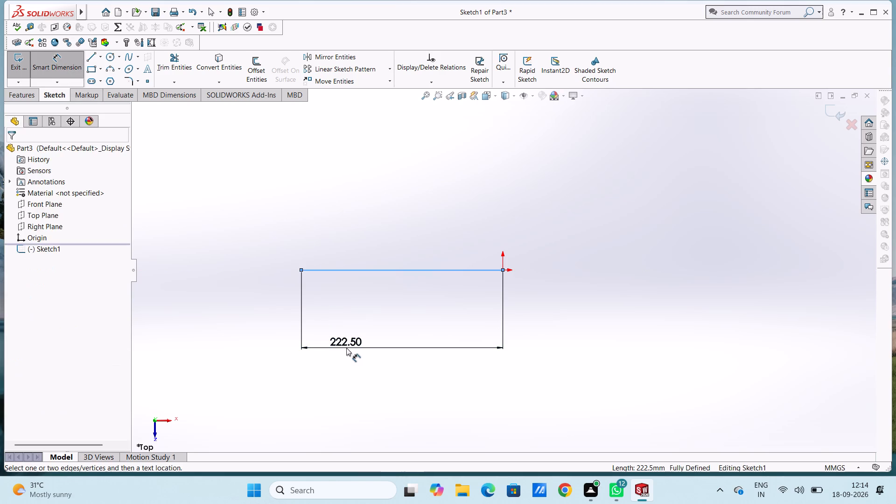
{"action": "type", "text": "200"}
{"action": "key", "text": "Return"}
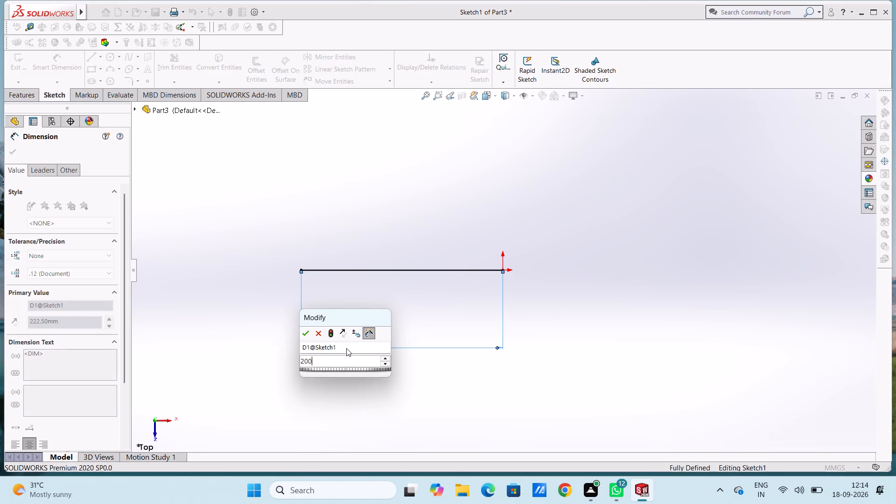
{"action": "left_click", "coordinate": [363, 292]}
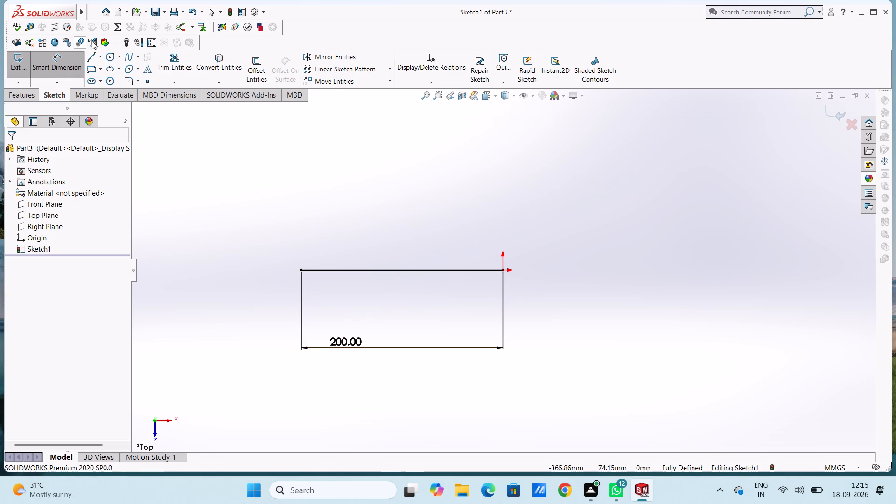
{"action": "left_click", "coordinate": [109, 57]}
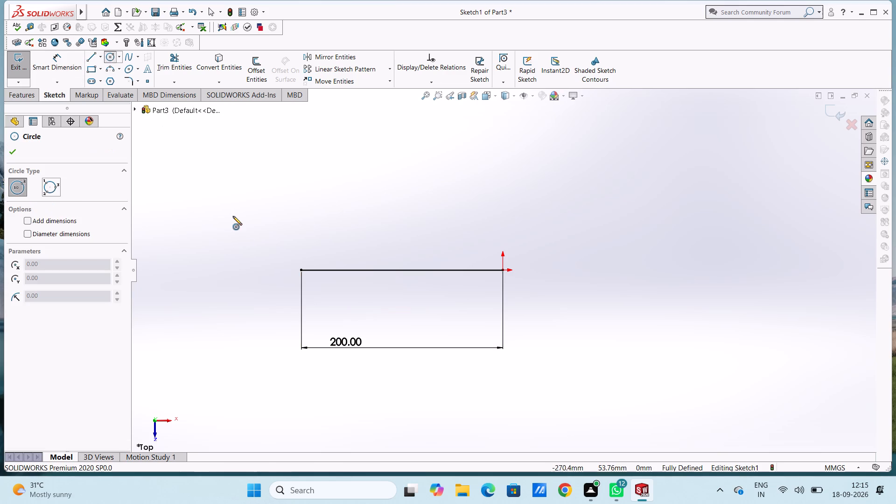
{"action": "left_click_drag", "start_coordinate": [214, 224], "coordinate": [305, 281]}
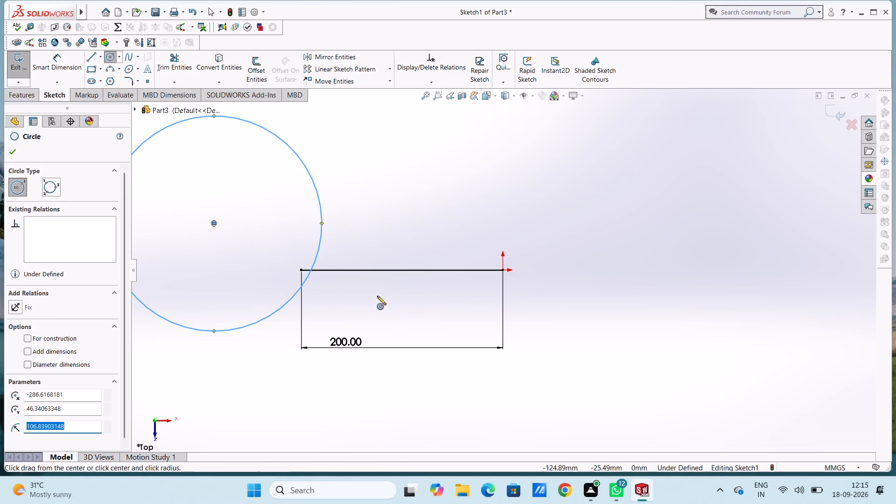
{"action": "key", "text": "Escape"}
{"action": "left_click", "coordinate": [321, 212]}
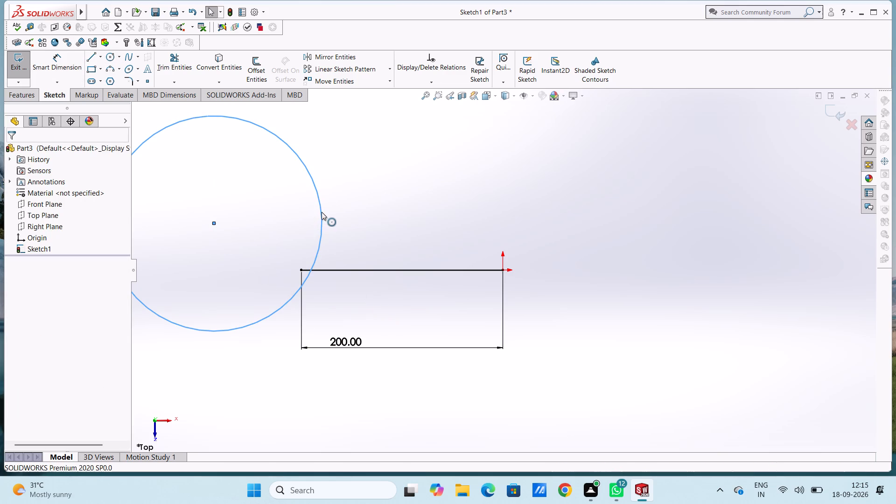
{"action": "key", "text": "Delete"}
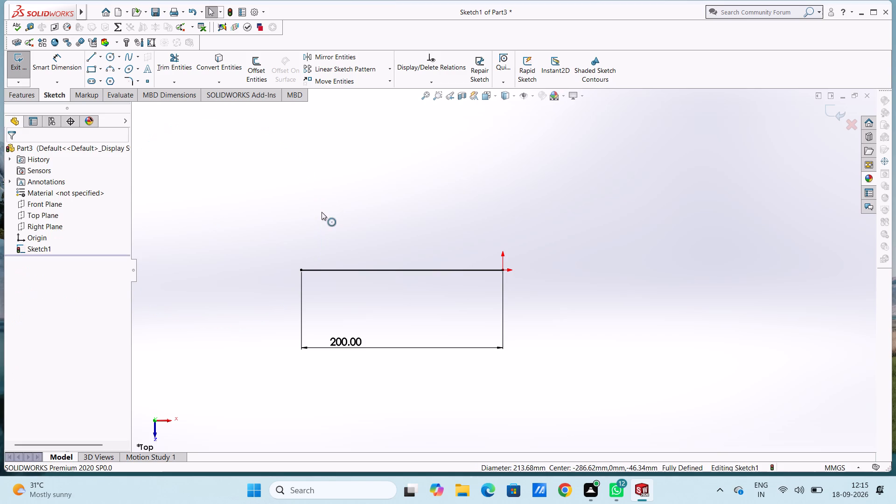
Draw two concentric circles with radii 22.5 mm and 10 mm, centred about 44 mm directly above the line's free end.
{"action": "left_click", "coordinate": [111, 56]}
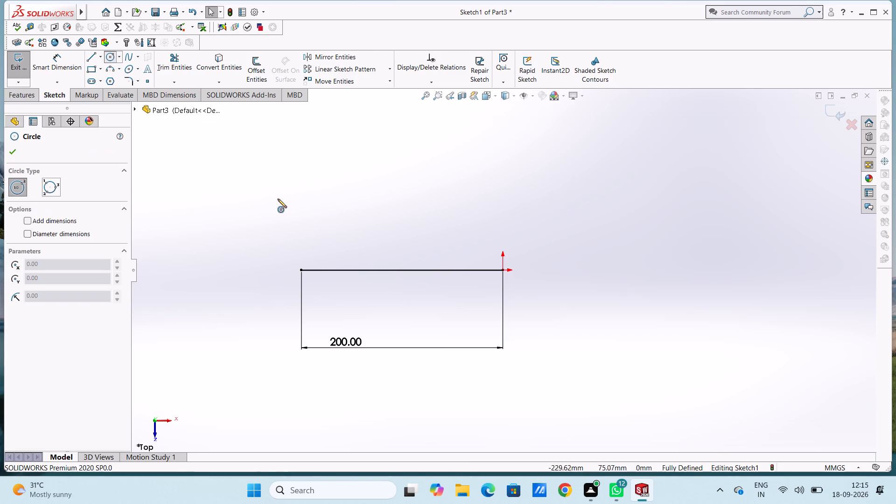
{"action": "left_click", "coordinate": [302, 226]}
{"action": "type", "text": "22.5"}
{"action": "key", "text": "Return"}
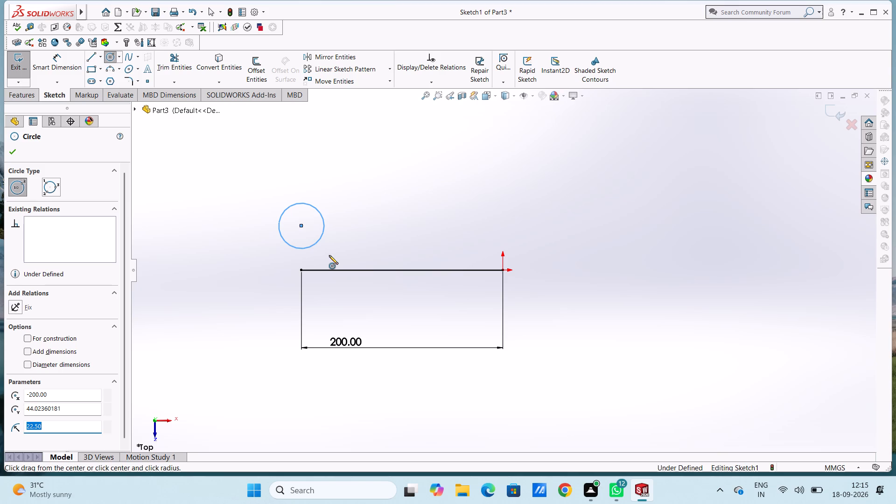
{"action": "left_click", "coordinate": [302, 227]}
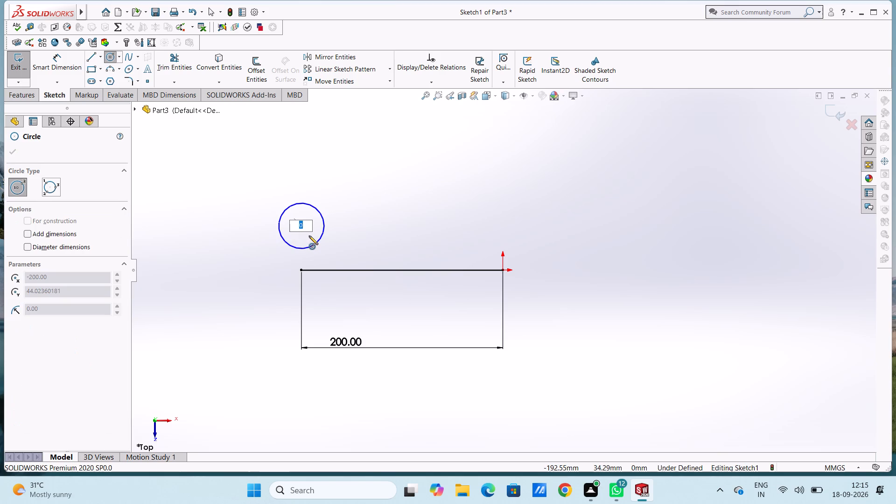
{"action": "type", "text": "10"}
{"action": "key", "text": "Return"}
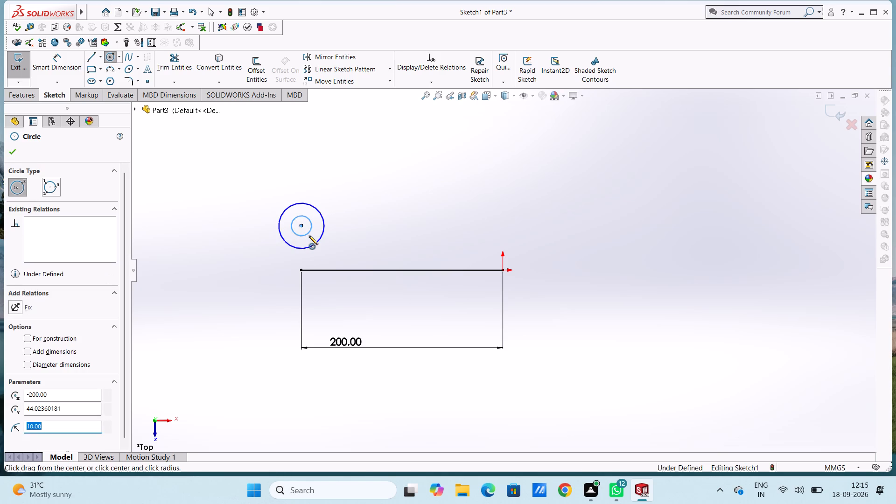
Add diameter dimensions to the outer and inner concentric circles above the line's free end.
{"action": "left_click", "coordinate": [72, 64]}
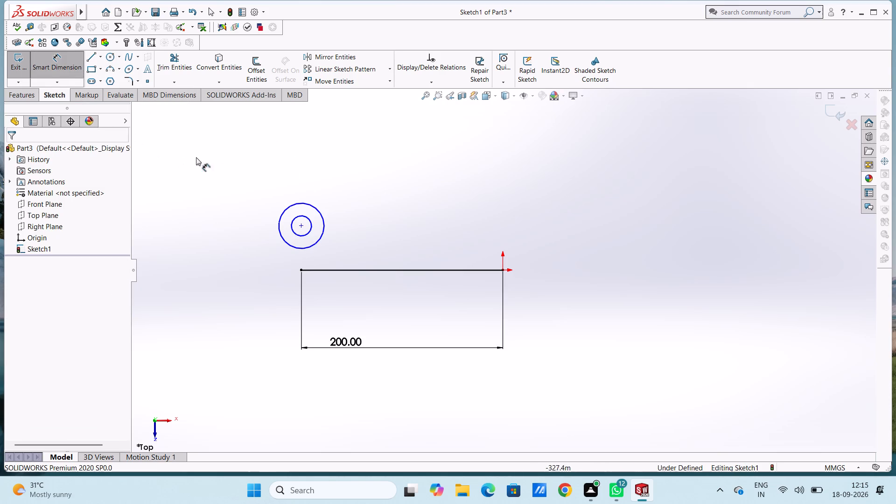
{"action": "left_click", "coordinate": [279, 224]}
{"action": "left_click", "coordinate": [202, 154]}
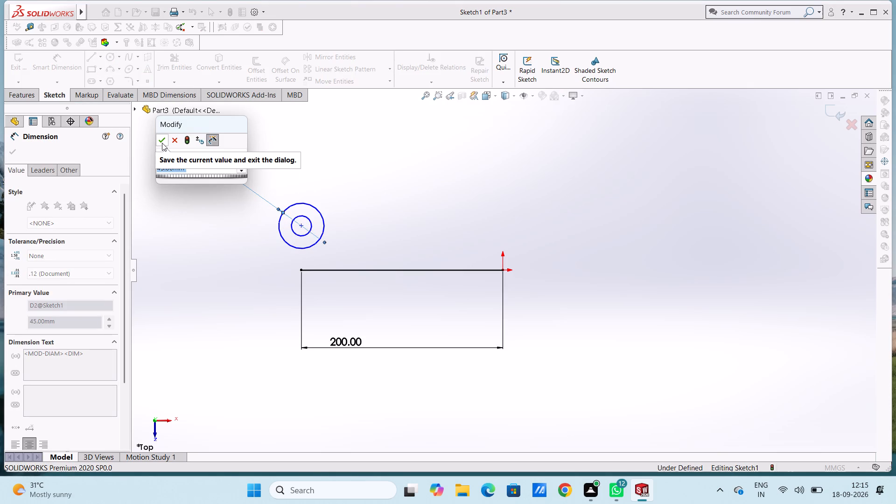
{"action": "left_click", "coordinate": [162, 143]}
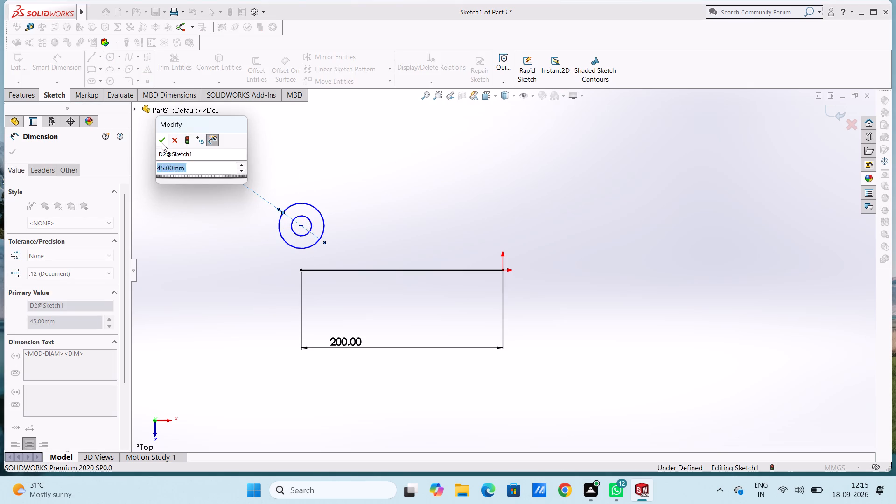
{"action": "left_click", "coordinate": [192, 204]}
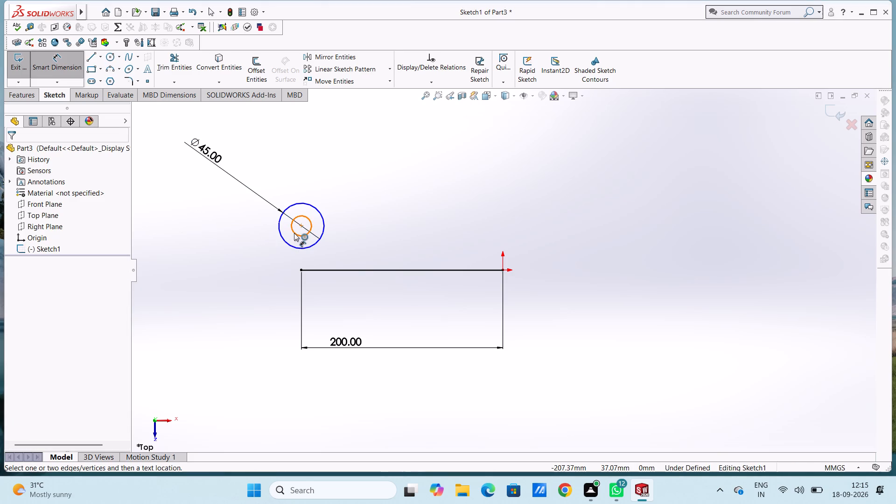
{"action": "left_click", "coordinate": [294, 232]}
{"action": "left_click", "coordinate": [233, 300]}
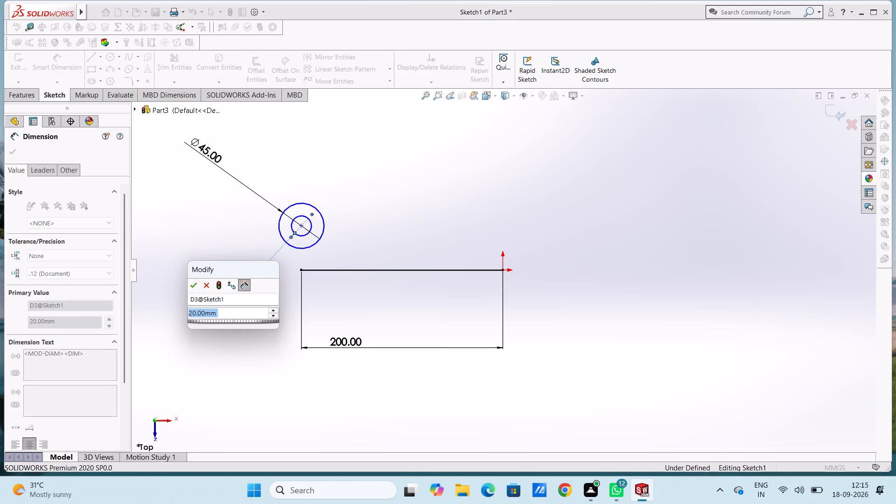
{"action": "left_click", "coordinate": [193, 285]}
{"action": "left_click", "coordinate": [189, 217]}
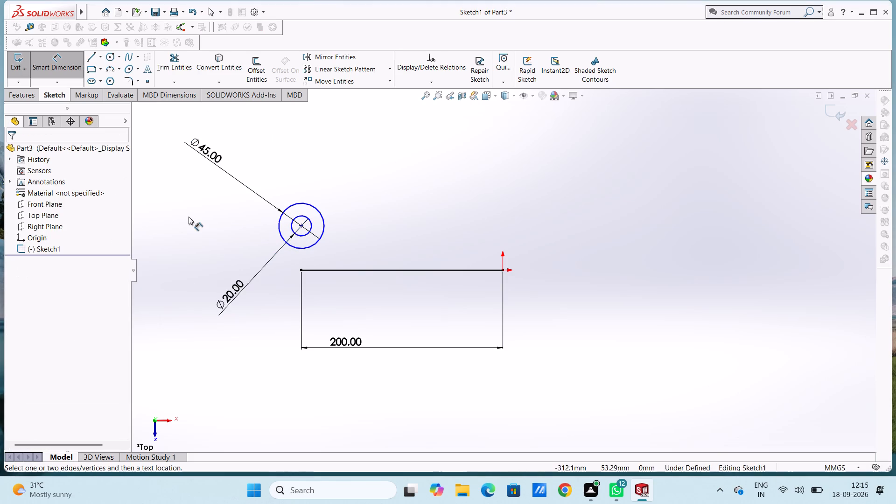
Dimension the vertical distance from the circles' centre to the horizontal line and set it to 22.5 mm.
{"action": "left_click", "coordinate": [301, 226]}
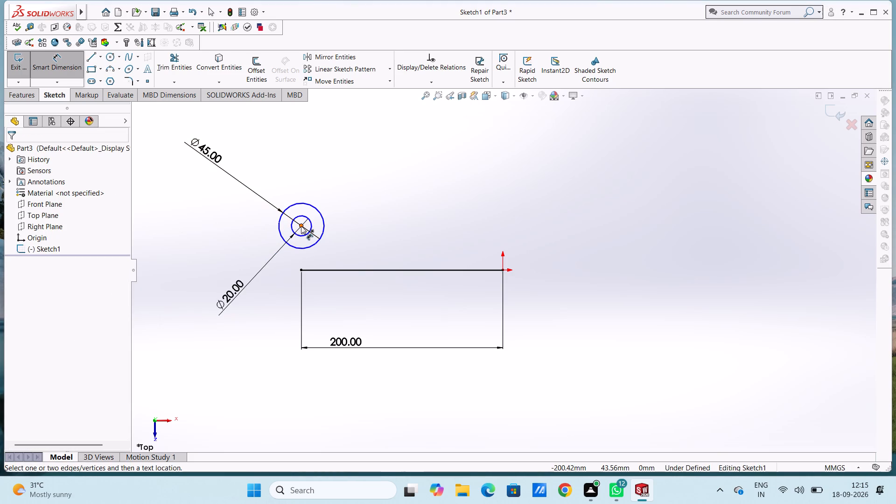
{"action": "left_click", "coordinate": [306, 268]}
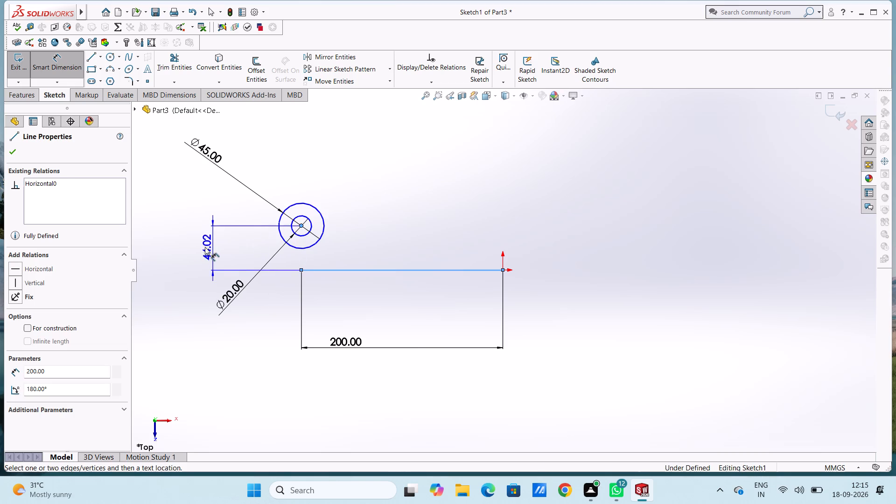
{"action": "left_click", "coordinate": [186, 245]}
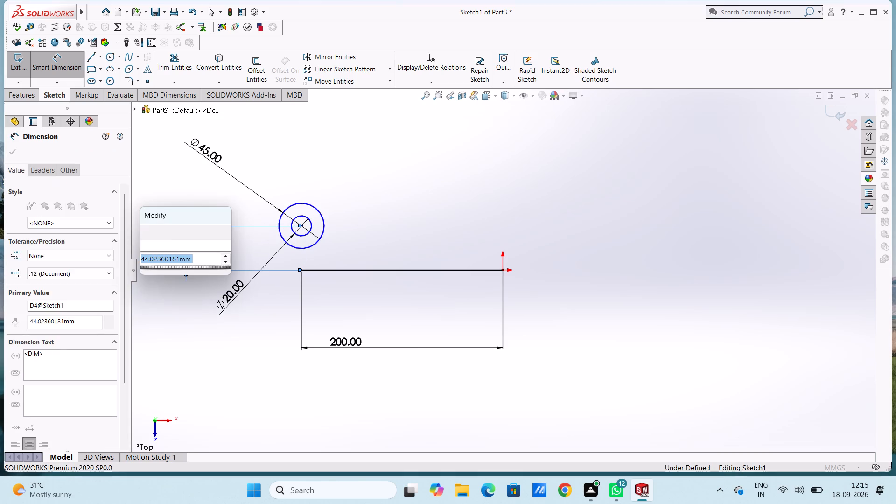
{"action": "type", "text": "22.5"}
{"action": "key", "text": "Return"}
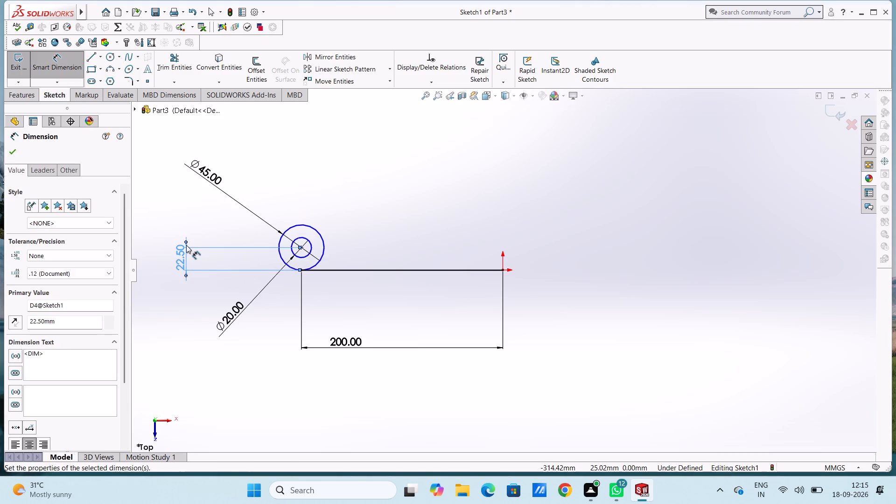
Draw a circle of radius 42 mm centred about 187 mm above the horizontal line and 47 mm left of the origin.
{"action": "left_click", "coordinate": [218, 223]}
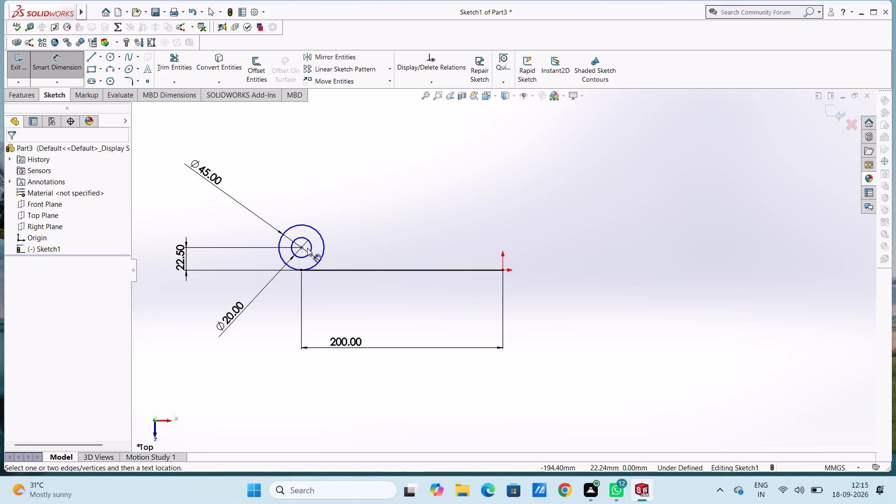
{"action": "key", "text": "Escape"}
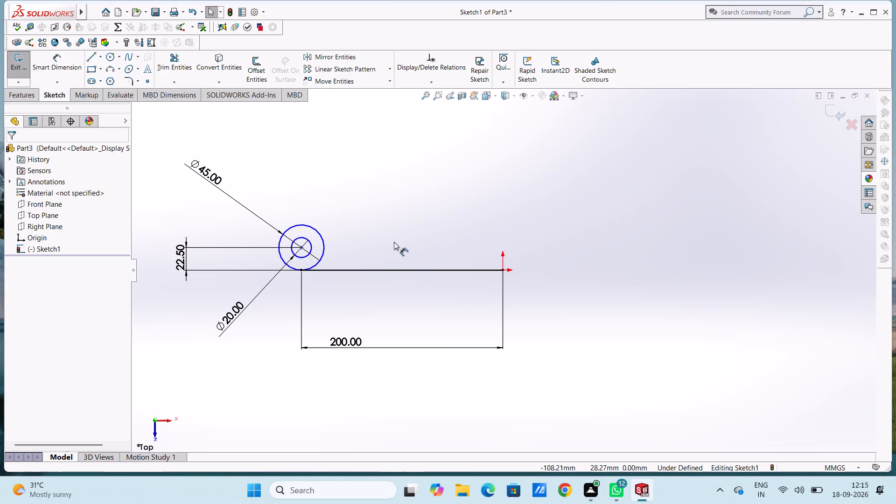
{"action": "scroll", "coordinate": [519, 188], "scroll_direction": "down", "scroll_amount": 2}
{"action": "scroll", "coordinate": [512, 187], "scroll_direction": "up", "scroll_amount": 5}
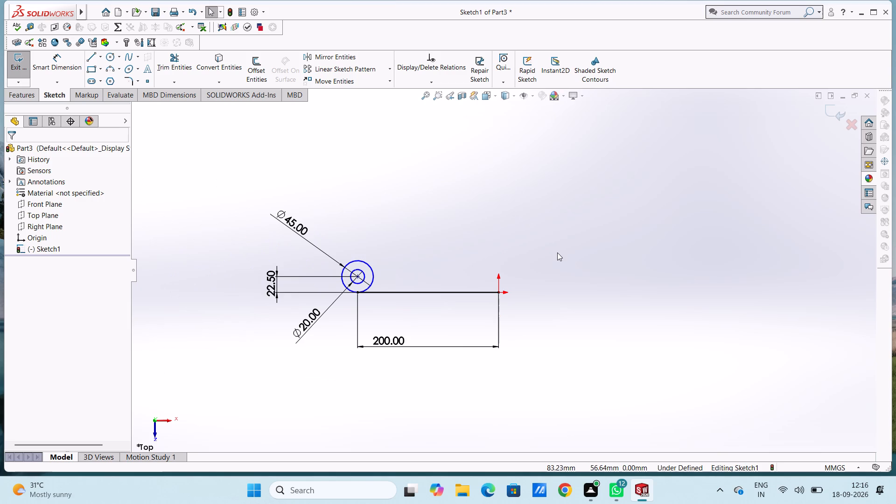
{"action": "left_click", "coordinate": [106, 54]}
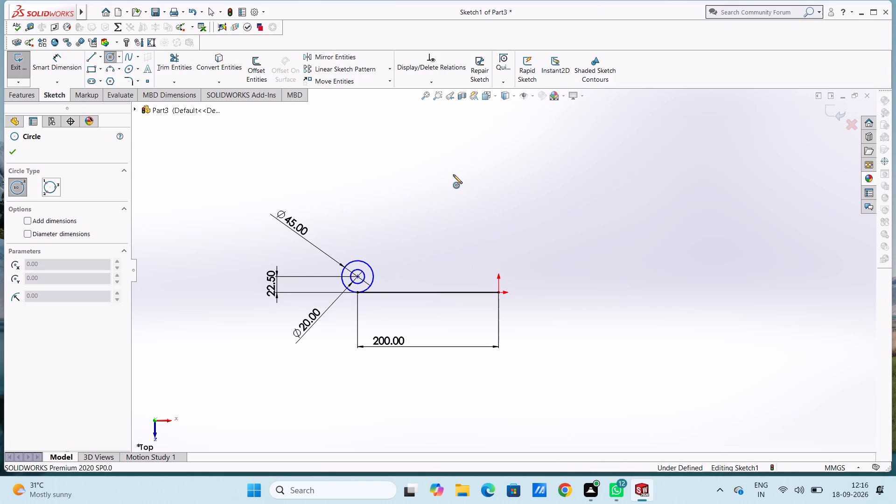
{"action": "left_click", "coordinate": [466, 161]}
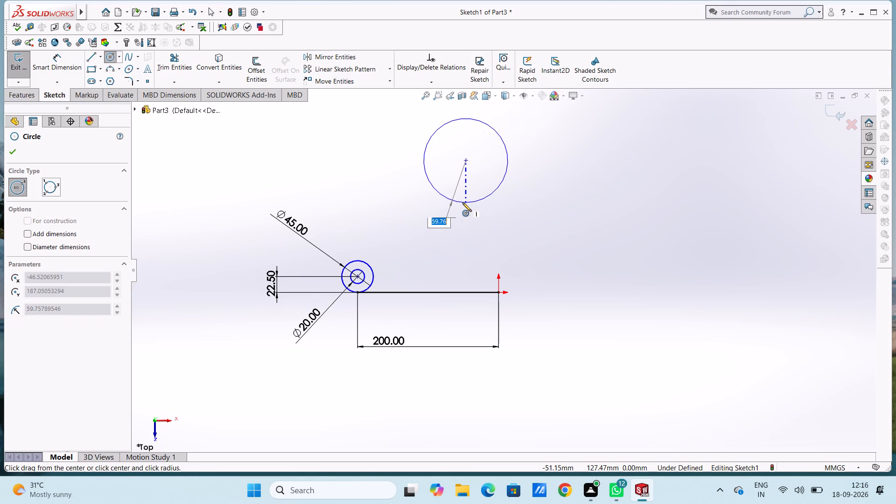
{"action": "type", "text": "42"}
{"action": "key", "text": "Return"}
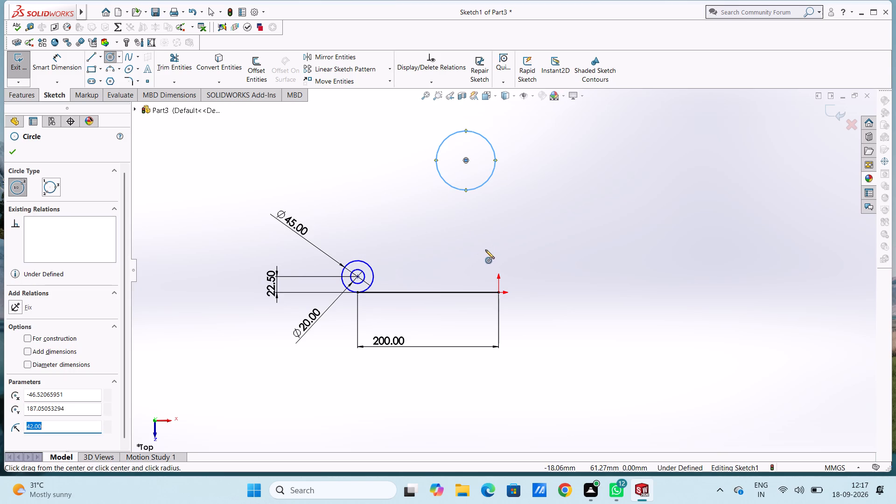
Draw a circle of radius 20 mm near the line's origin end, centred about 17 mm left of and 22.5 mm above the origin.
{"action": "left_click", "coordinate": [486, 276]}
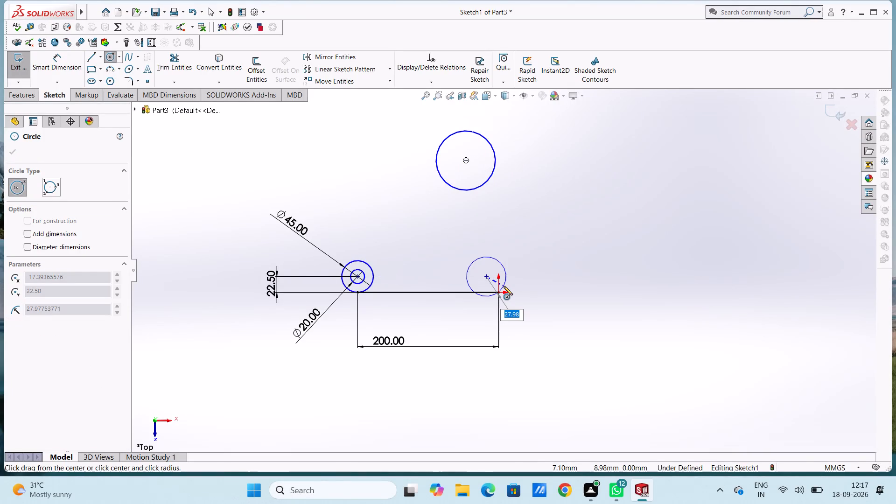
{"action": "type", "text": "20"}
{"action": "key", "text": "Return"}
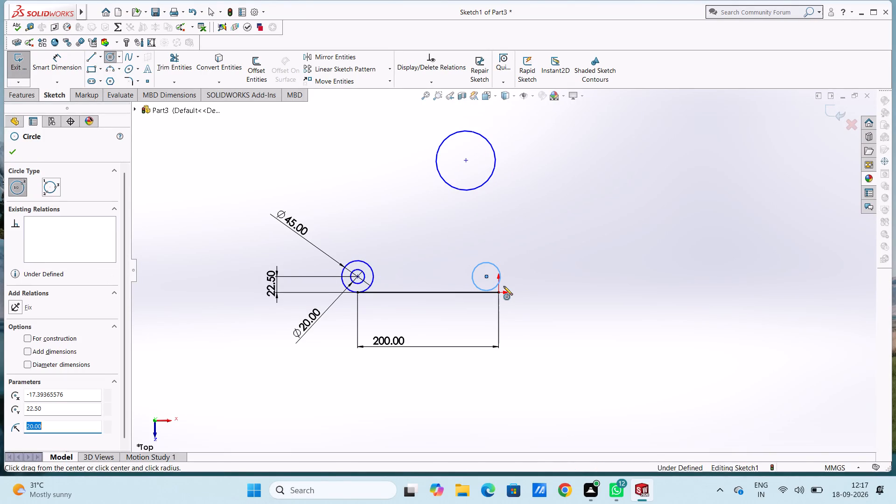
{"action": "key", "text": "Escape"}
{"action": "key", "text": "Escape"}
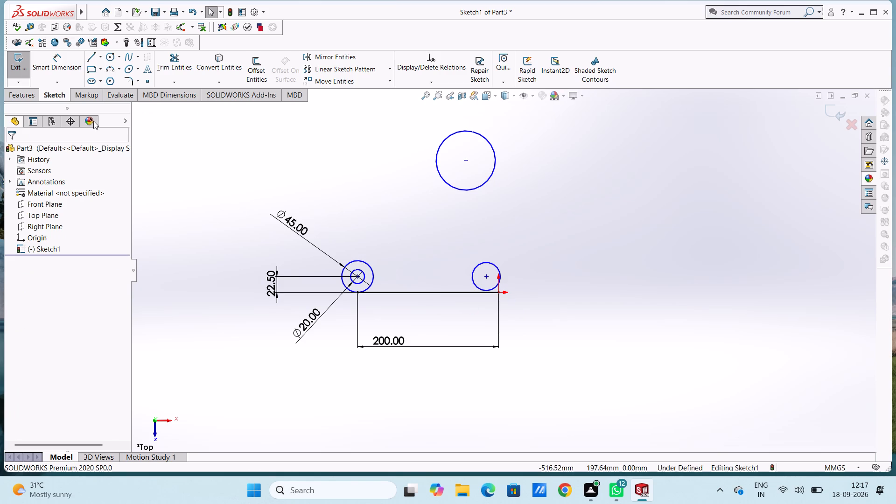
Add diameter dimensions to the large upper circle and to the smaller circle near the origin.
{"action": "left_click", "coordinate": [63, 55]}
{"action": "left_click", "coordinate": [441, 160]}
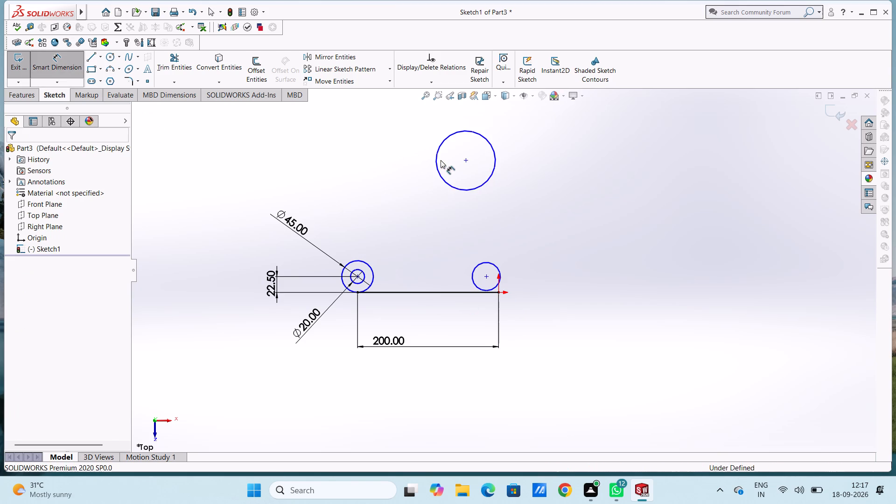
{"action": "left_click", "coordinate": [438, 160]}
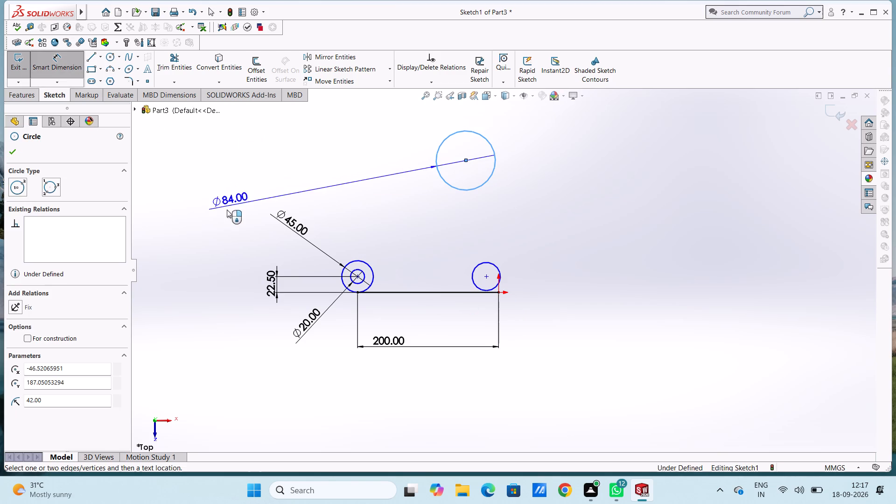
{"action": "left_click", "coordinate": [204, 201]}
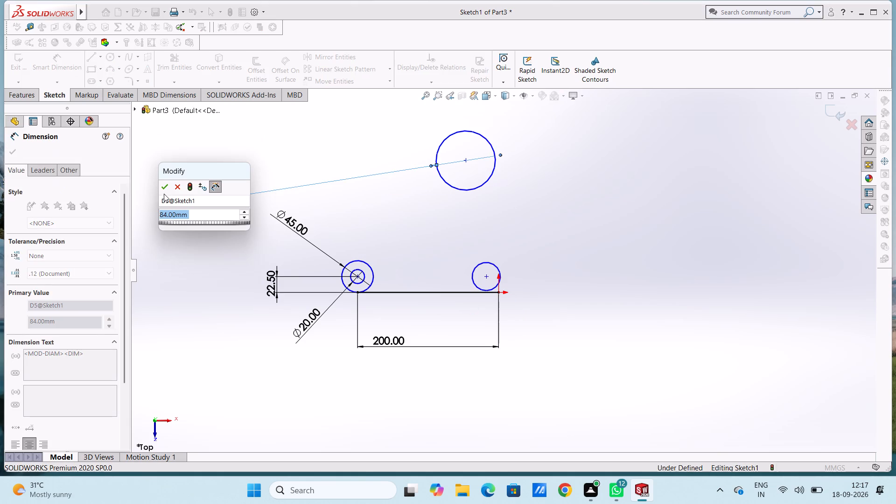
{"action": "left_click", "coordinate": [163, 186]}
{"action": "left_click", "coordinate": [165, 162]}
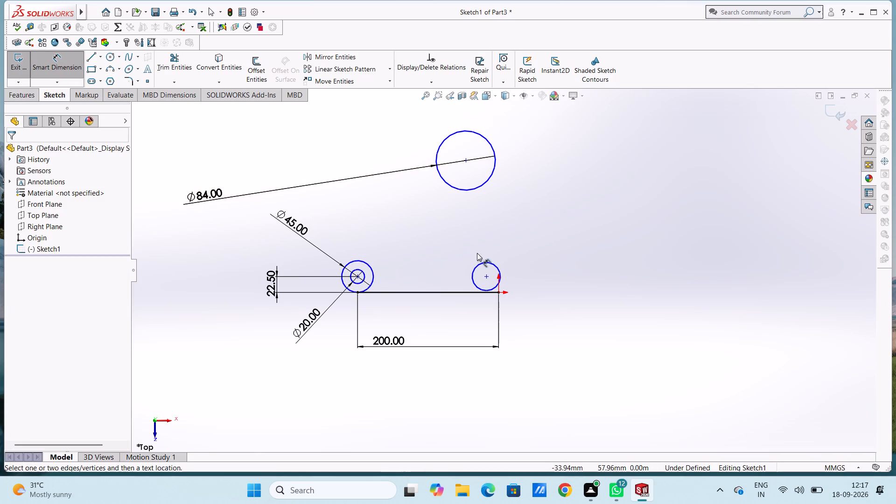
{"action": "left_click", "coordinate": [489, 262]}
{"action": "left_click", "coordinate": [559, 183]}
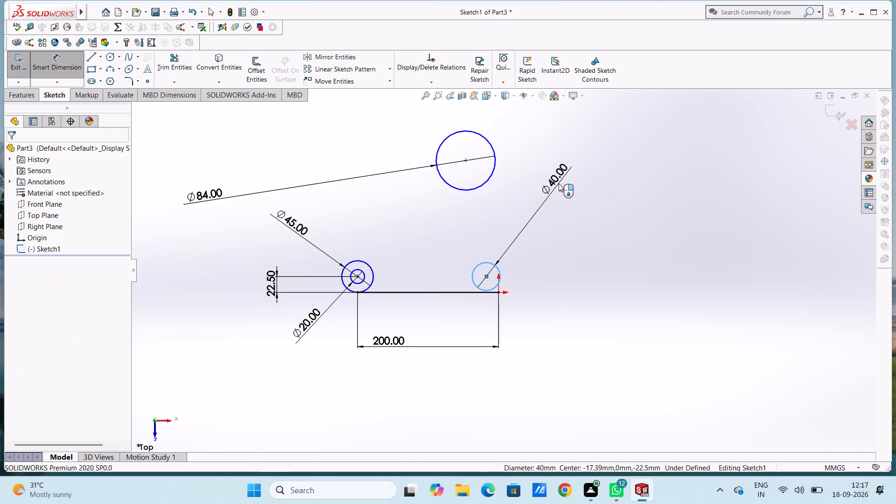
{"action": "left_click", "coordinate": [518, 167]}
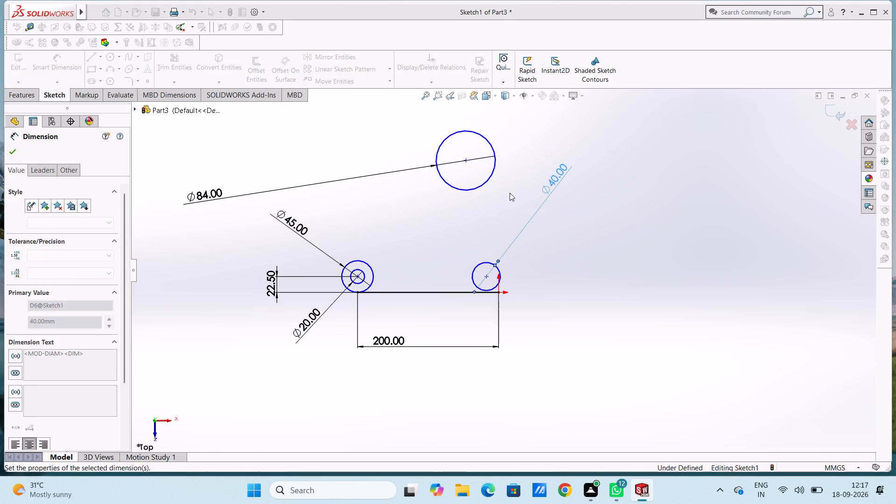
{"action": "left_click", "coordinate": [509, 193]}
Dimension the horizontal distance from the 40 mm circle's centre to the line's origin endpoint and set it to 20 mm.
{"action": "scroll", "coordinate": [514, 266], "scroll_direction": "down", "scroll_amount": 2}
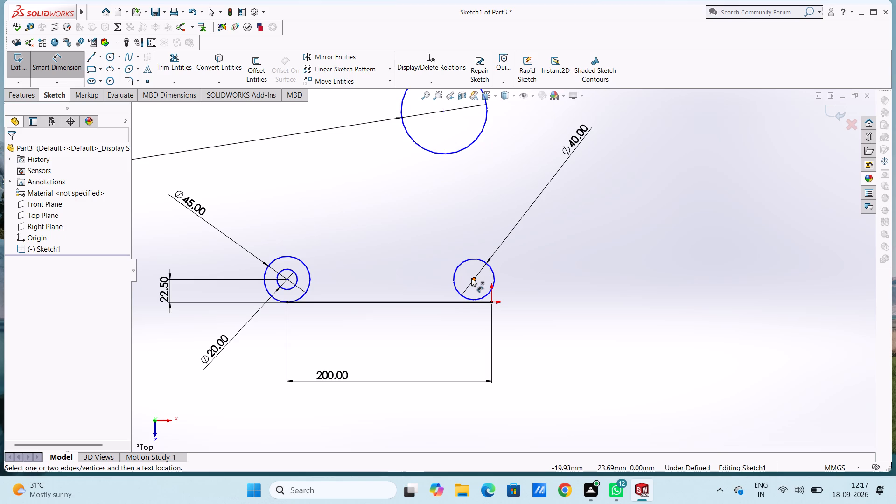
{"action": "left_click", "coordinate": [474, 277]}
{"action": "left_click", "coordinate": [492, 301]}
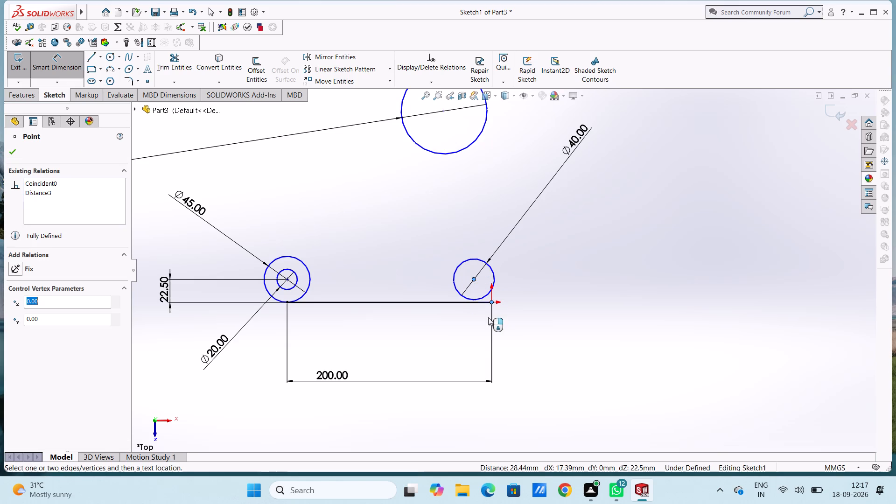
{"action": "left_click", "coordinate": [487, 412]}
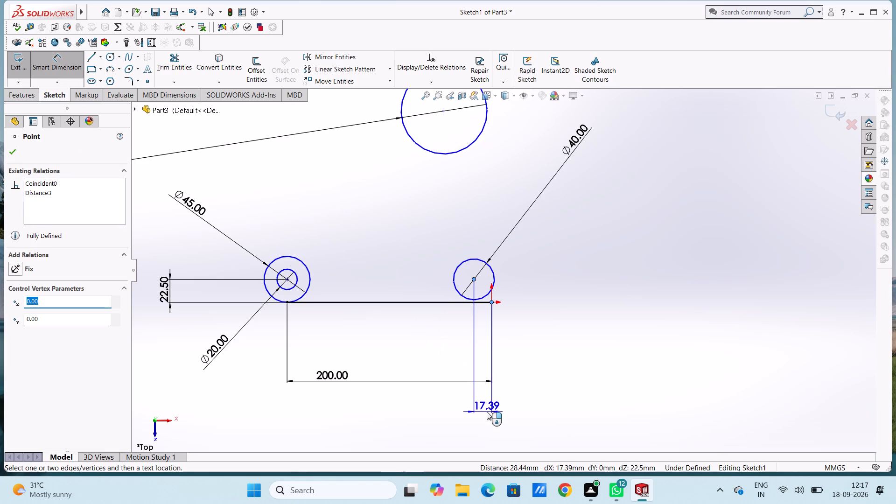
{"action": "type", "text": "20"}
{"action": "key", "text": "Return"}
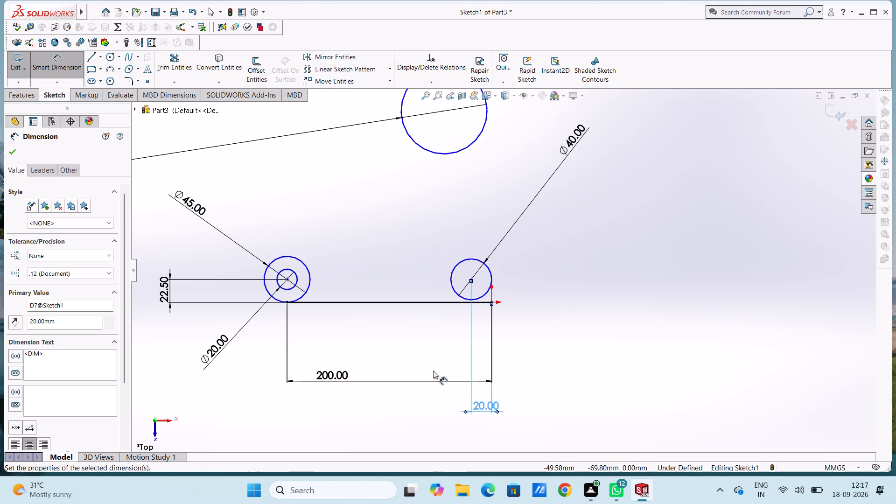
{"action": "left_click", "coordinate": [423, 366]}
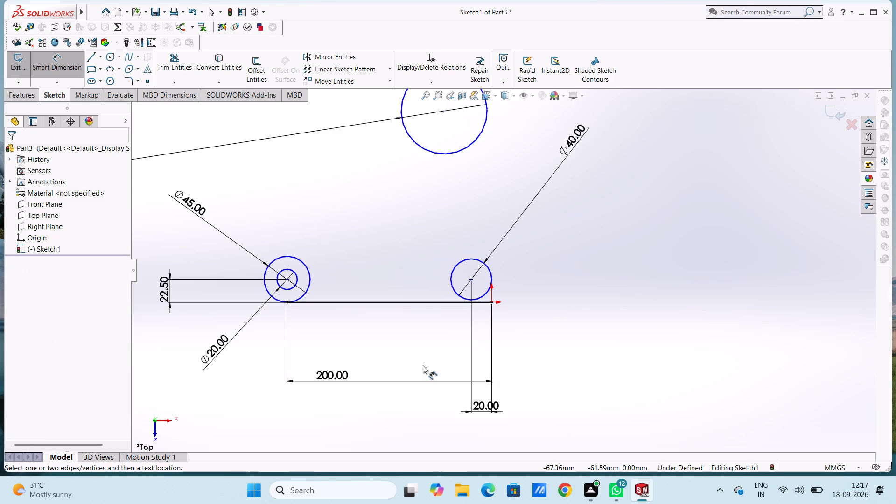
Dimension the vertical distance from the 40 mm circle's centre to the horizontal line and set it to 20 mm.
{"action": "left_click", "coordinate": [473, 282]}
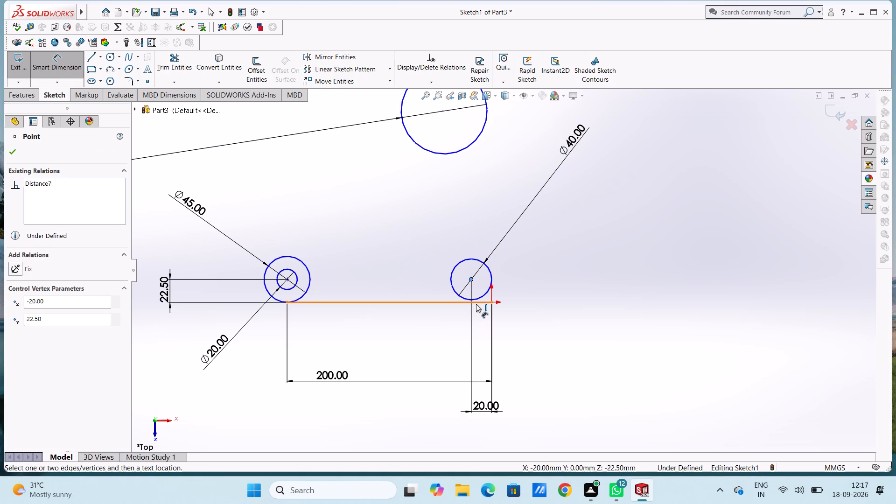
{"action": "left_click", "coordinate": [477, 302]}
{"action": "left_click", "coordinate": [609, 288]}
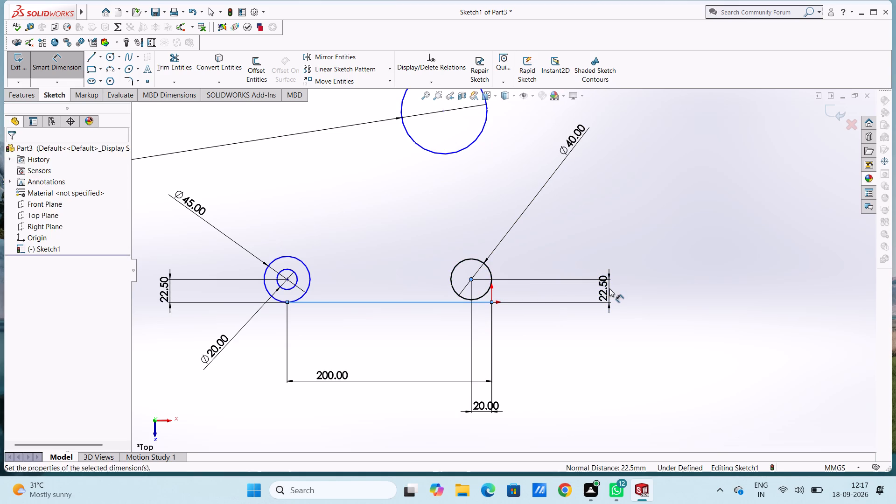
{"action": "type", "text": "20"}
{"action": "key", "text": "Return"}
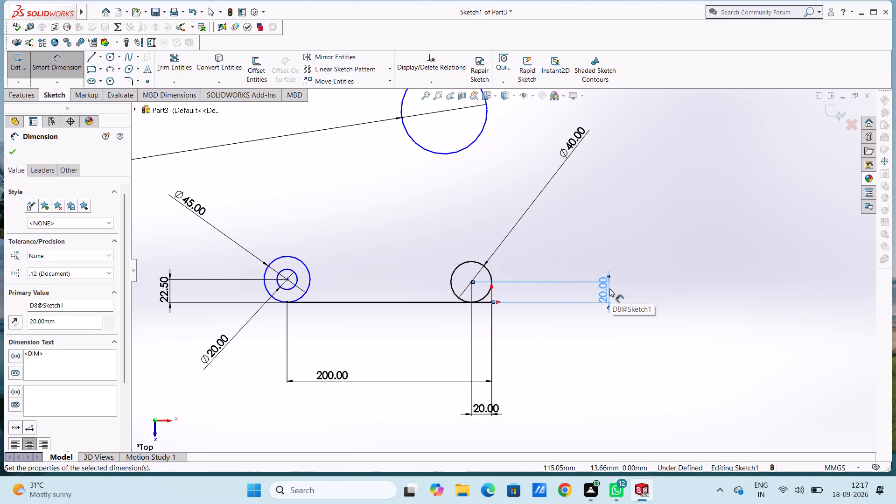
{"action": "left_click", "coordinate": [434, 211]}
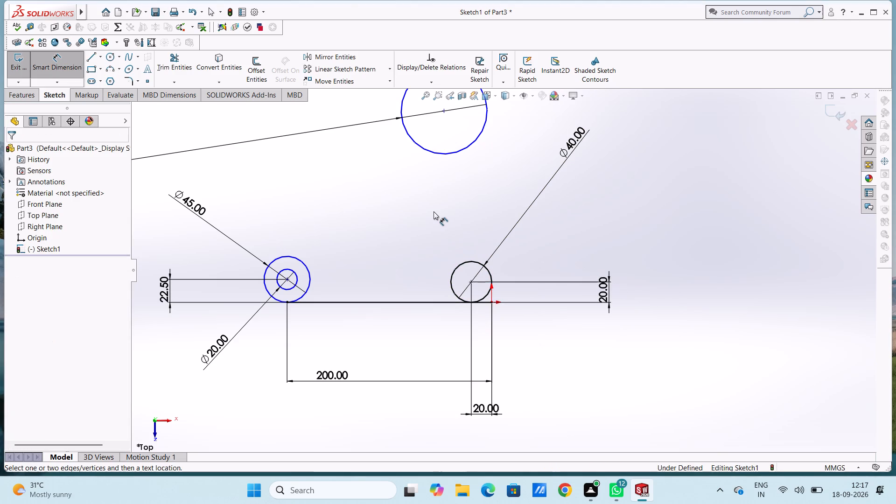
Dimension the horizontal distance from the 84 mm circle's centre to the line's origin endpoint and set it to 42 mm.
{"action": "scroll", "coordinate": [434, 211], "scroll_direction": "up", "scroll_amount": 2}
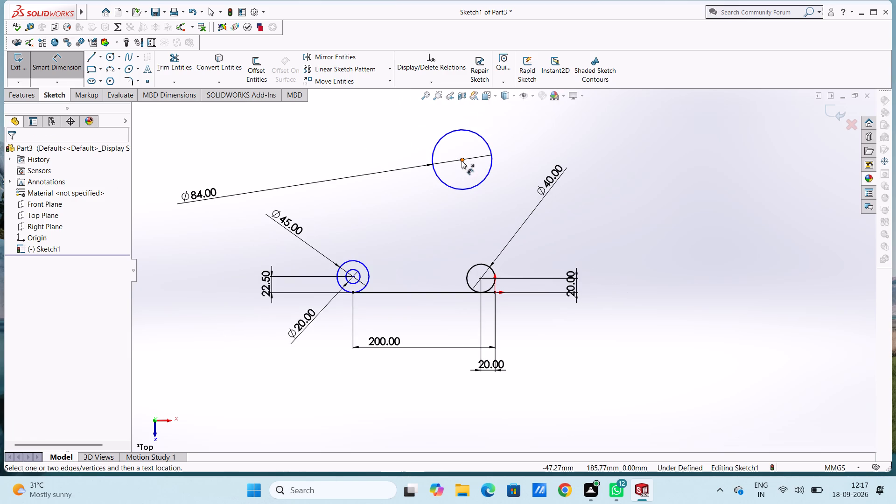
{"action": "left_click", "coordinate": [462, 161]}
{"action": "left_click", "coordinate": [482, 279]}
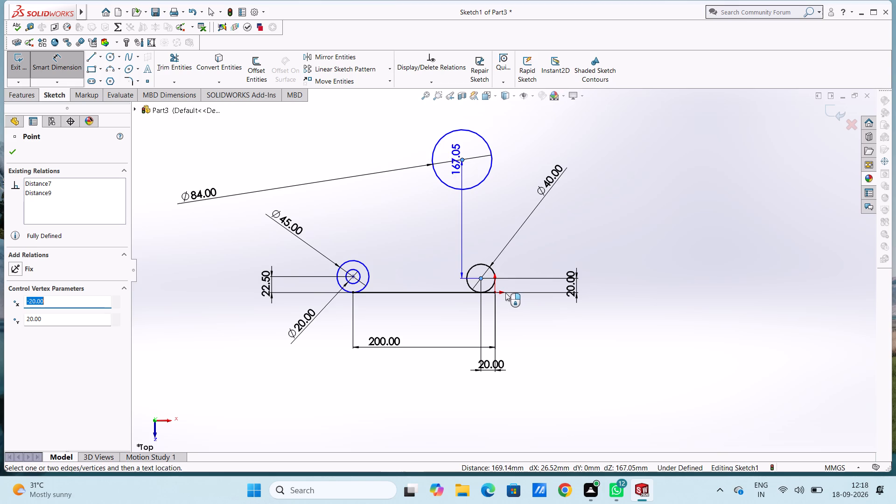
{"action": "key", "text": "Escape"}
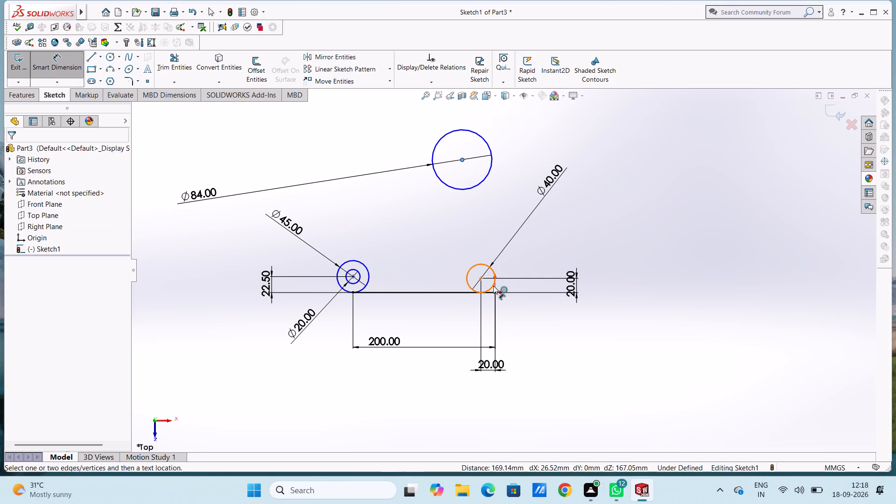
{"action": "left_click", "coordinate": [495, 291]}
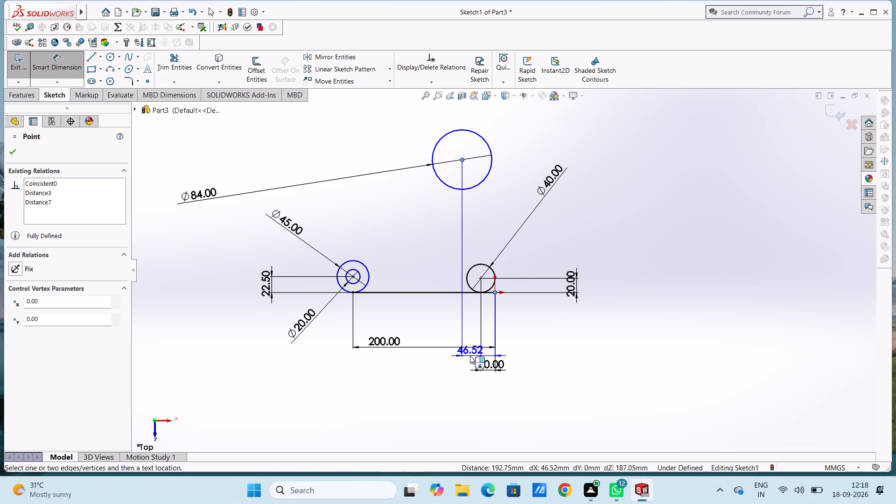
{"action": "left_click", "coordinate": [476, 392]}
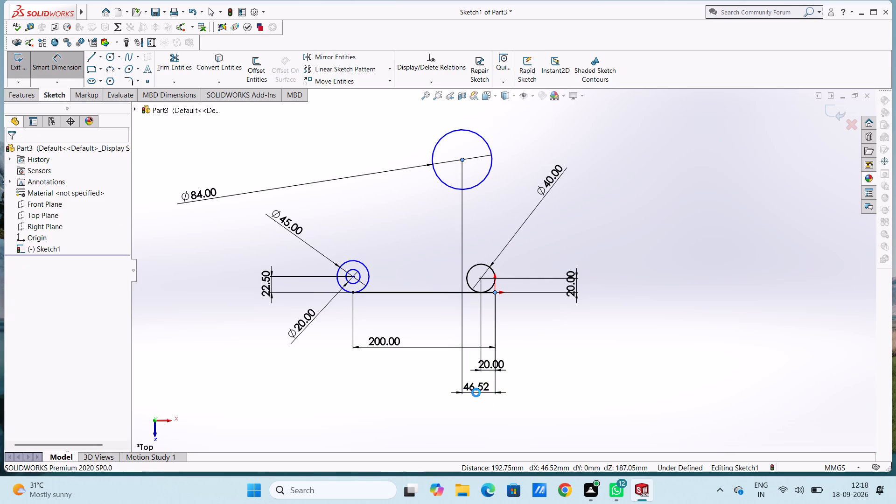
{"action": "type", "text": "42"}
{"action": "key", "text": "Return"}
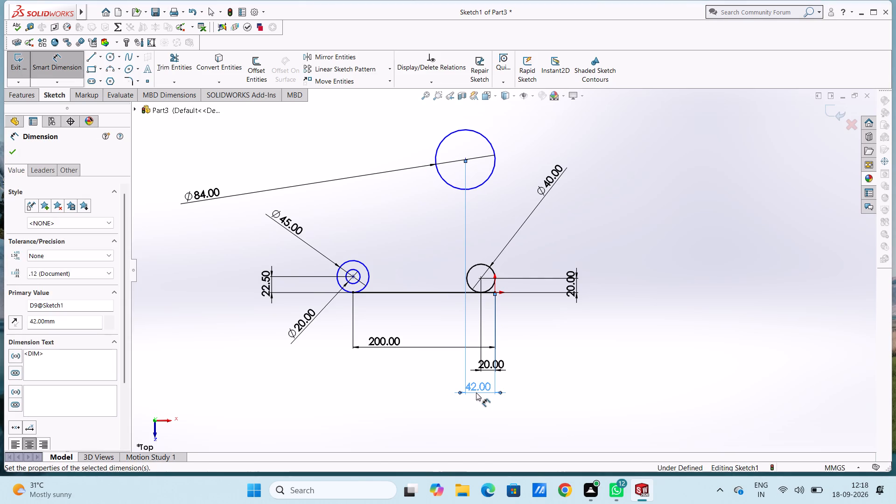
{"action": "left_click", "coordinate": [436, 383]}
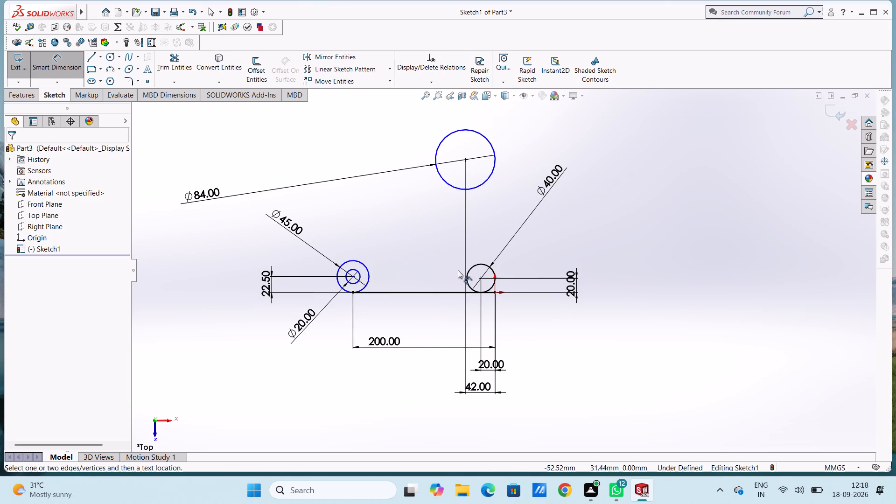
Dimension the vertical distance from the 84 mm circle's centre to the horizontal base line and set it to 152 mm.
{"action": "scroll", "coordinate": [458, 270], "scroll_direction": "up", "scroll_amount": 2}
{"action": "scroll", "coordinate": [479, 198], "scroll_direction": "up", "scroll_amount": 1}
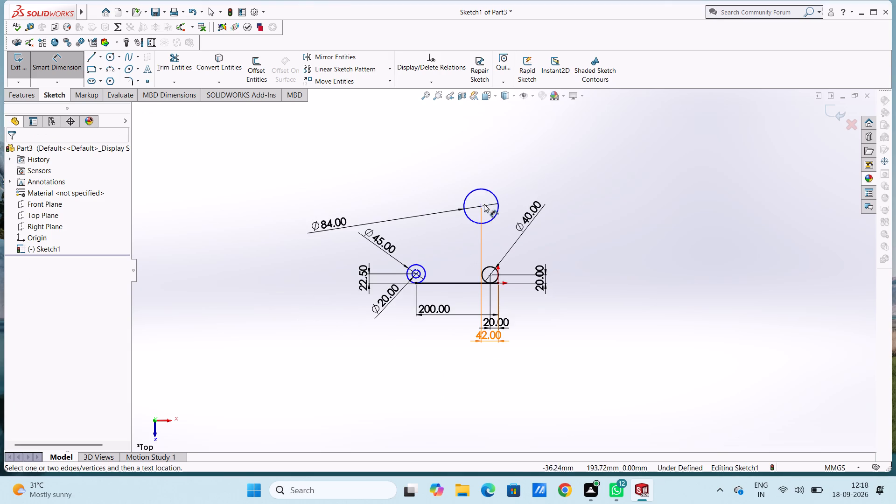
{"action": "scroll", "coordinate": [485, 206], "scroll_direction": "down", "scroll_amount": 5}
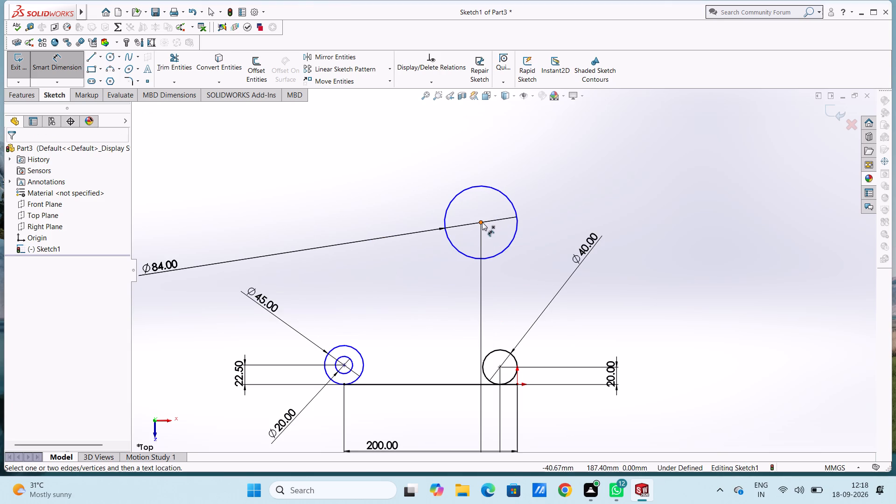
{"action": "left_click", "coordinate": [482, 222]}
{"action": "left_click", "coordinate": [464, 384]}
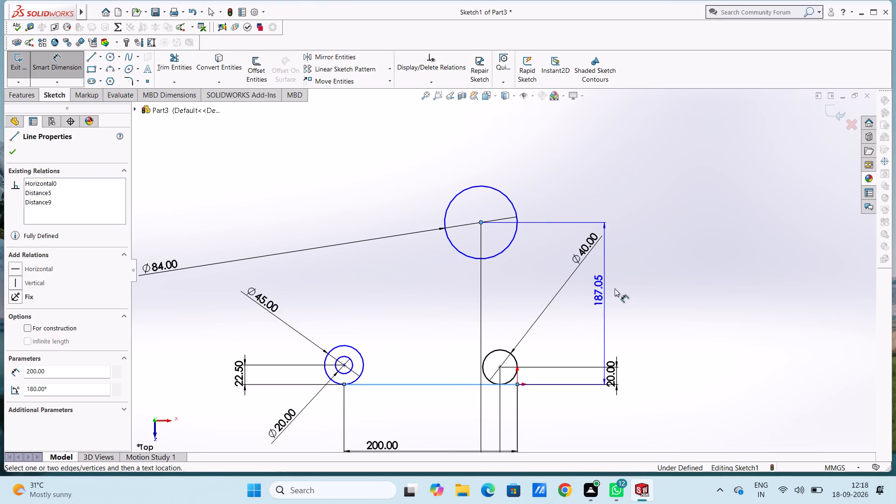
{"action": "left_click", "coordinate": [721, 270]}
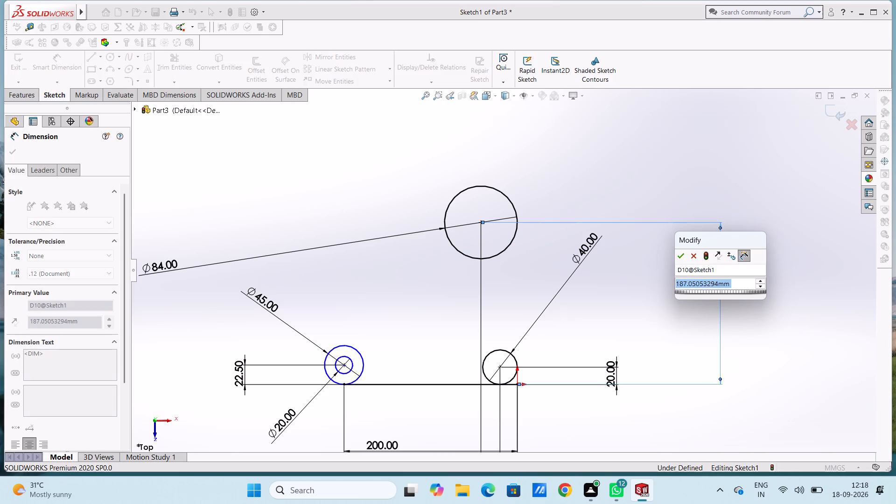
{"action": "type", "text": "152"}
{"action": "key", "text": "Return"}
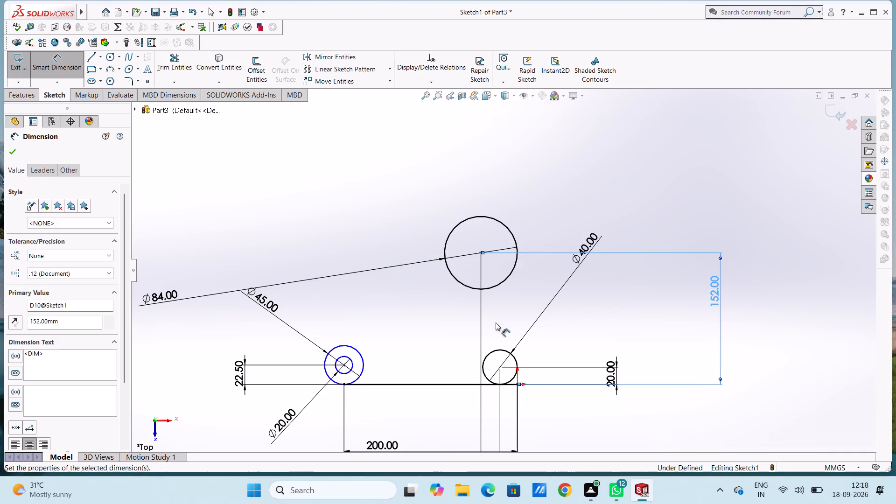
{"action": "left_click", "coordinate": [514, 306]}
{"action": "scroll", "coordinate": [514, 306], "scroll_direction": "up", "scroll_amount": 3}
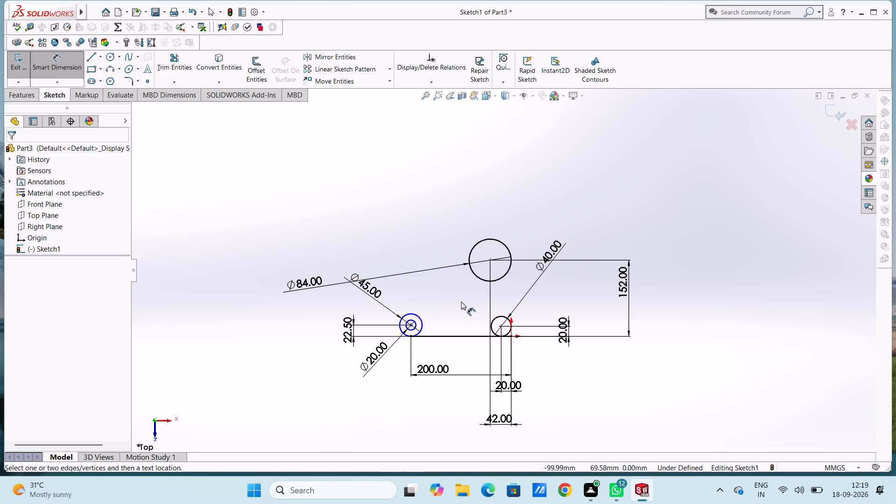
{"action": "key", "text": "Escape"}
{"action": "key", "text": "Escape"}
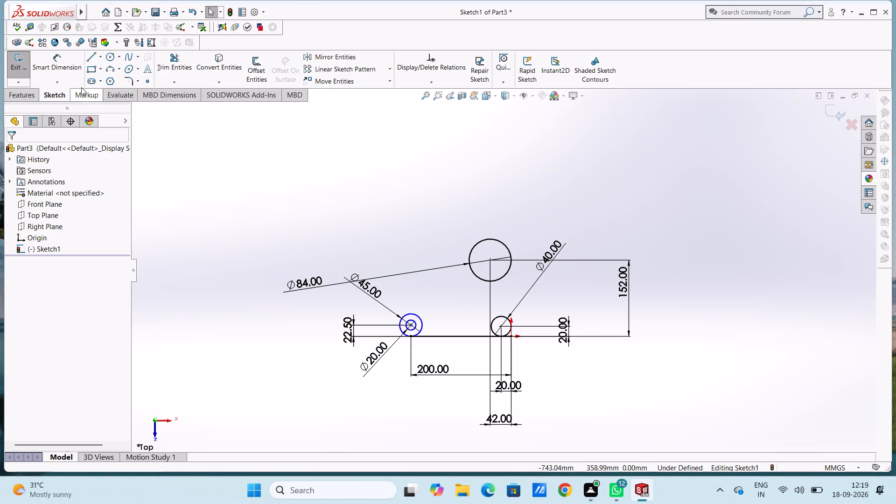
Sketch a circle of 20 mm radius above the base line, between the 45 mm circle and the 84 mm circle.
{"action": "left_click", "coordinate": [108, 56]}
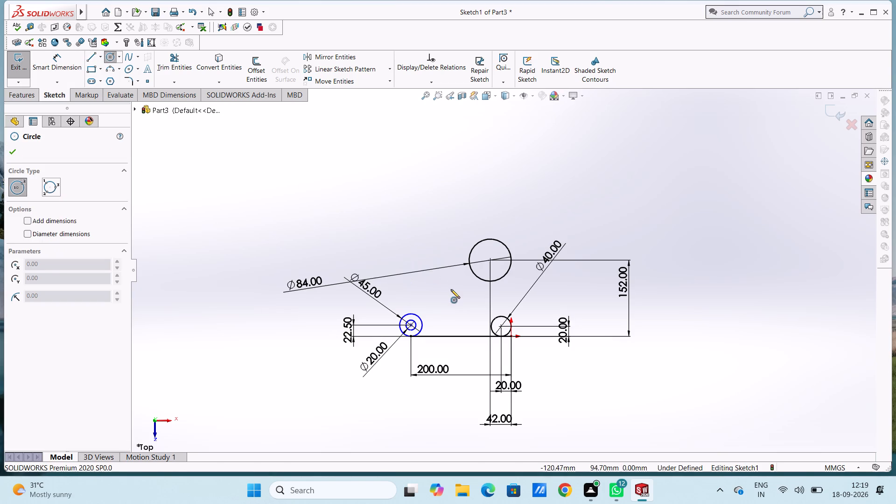
{"action": "left_click", "coordinate": [435, 292]}
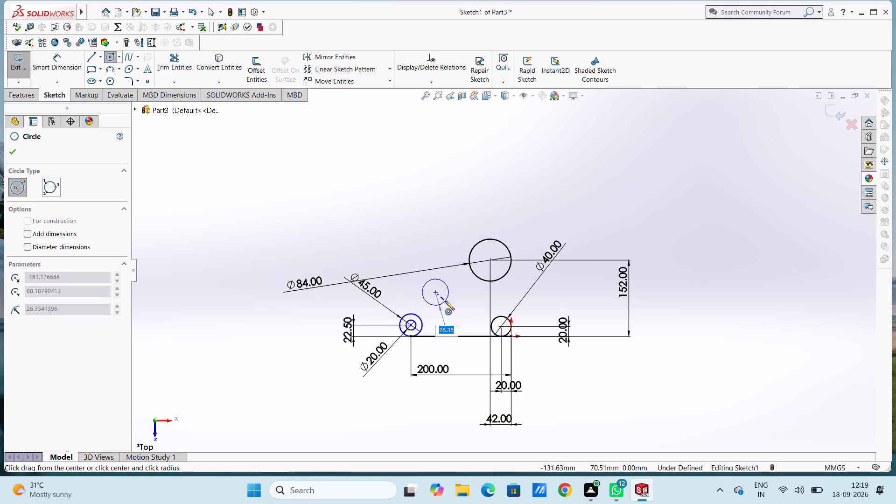
{"action": "type", "text": "20"}
{"action": "key", "text": "Return"}
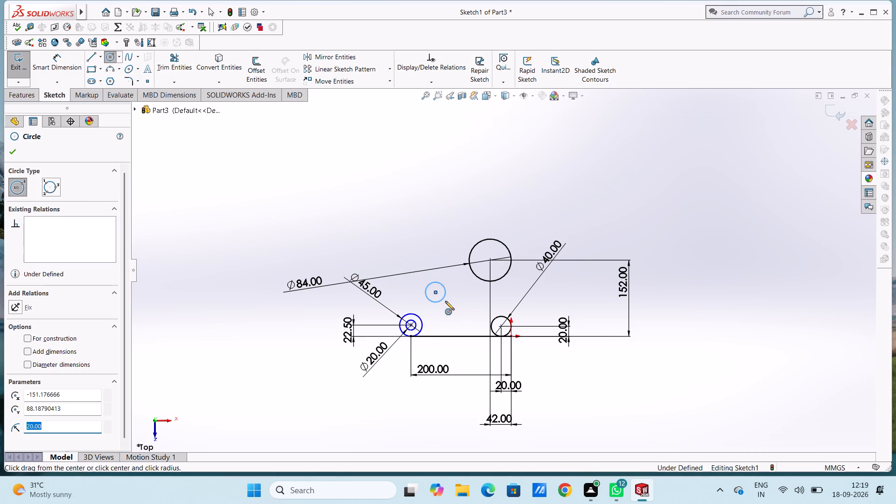
{"action": "key", "text": "Escape"}
{"action": "key", "text": "Escape"}
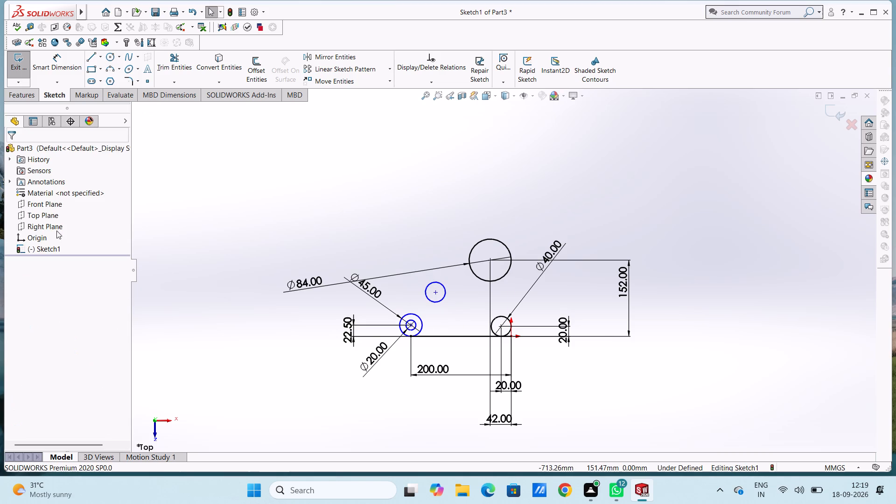
Add a diameter dimension to the new circle between the 45 mm and 84 mm circles.
{"action": "left_click", "coordinate": [68, 64]}
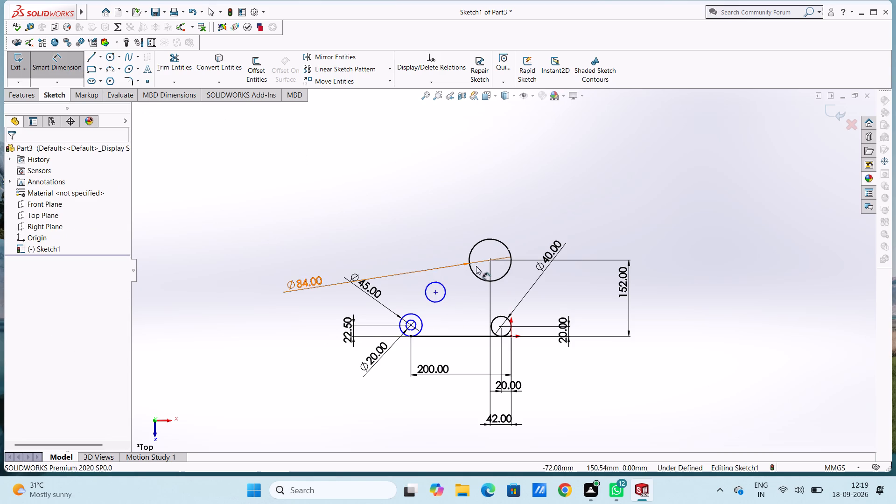
{"action": "left_click", "coordinate": [424, 290]}
{"action": "left_click", "coordinate": [269, 204]}
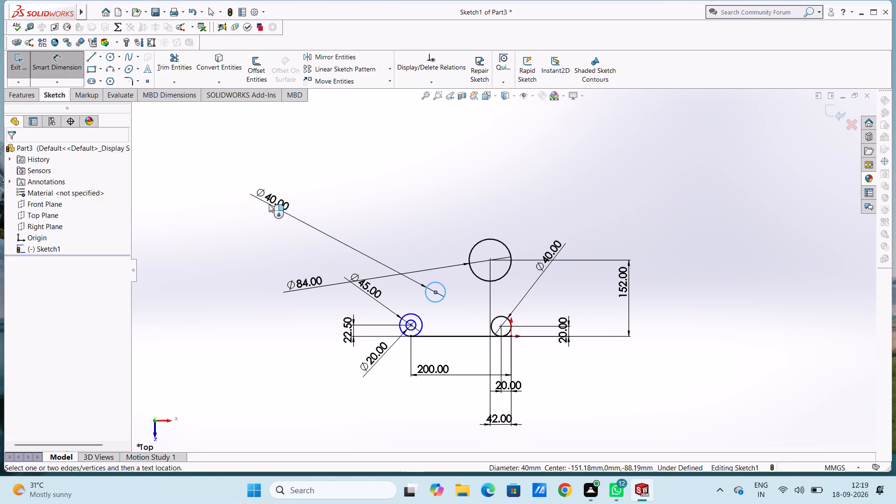
{"action": "left_click", "coordinate": [230, 190]}
{"action": "left_click", "coordinate": [206, 182]}
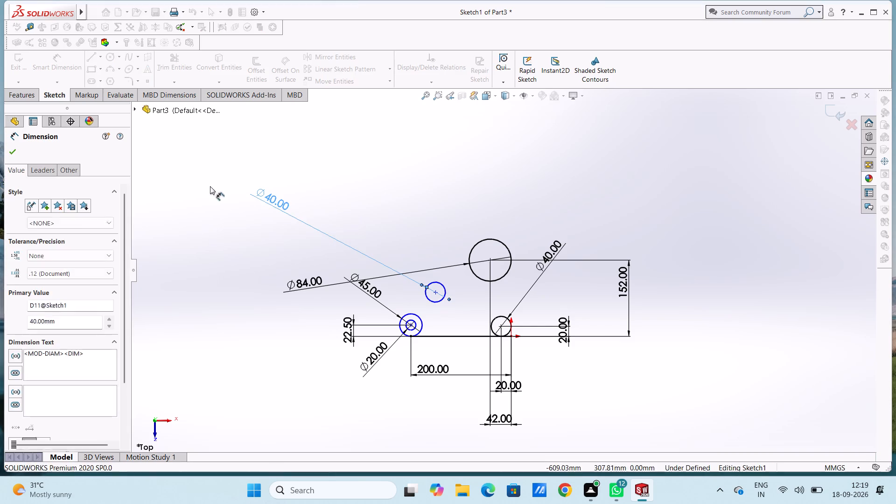
Dimension the vertical distance from the new circle's centre to the base line and set it to 84 mm.
{"action": "left_click", "coordinate": [436, 293]}
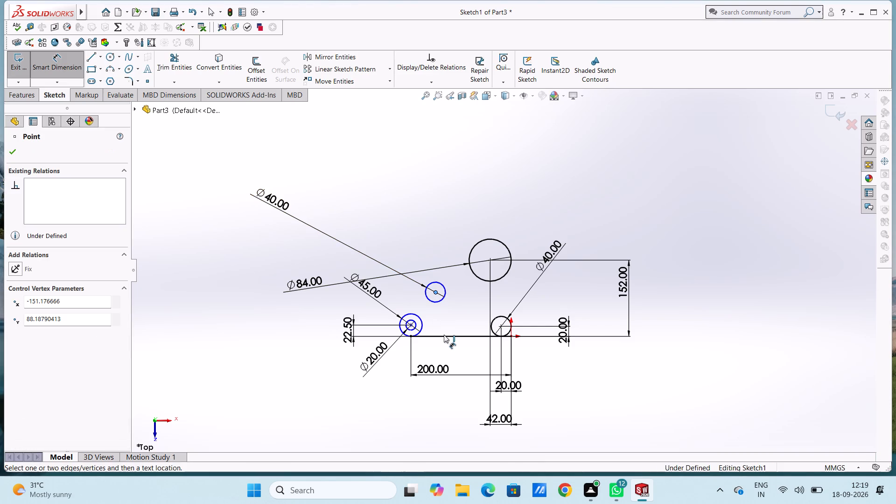
{"action": "left_click", "coordinate": [444, 337]}
{"action": "left_click", "coordinate": [282, 341]}
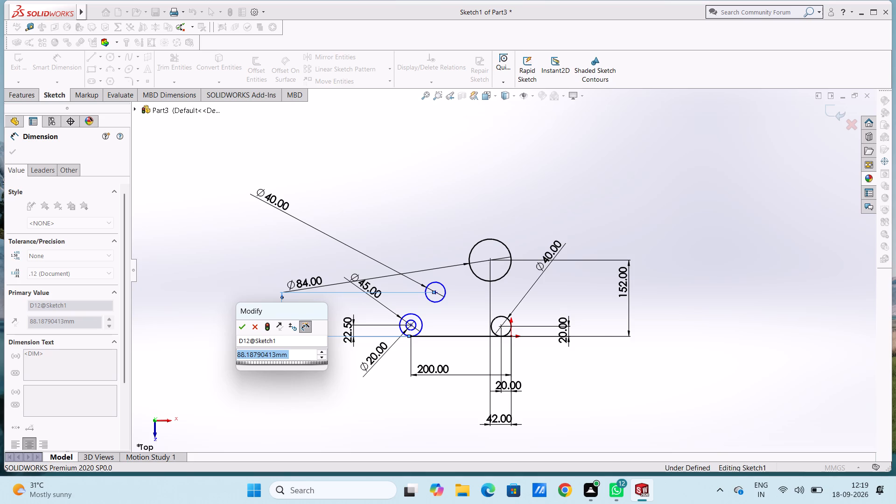
{"action": "type", "text": "84"}
{"action": "key", "text": "Return"}
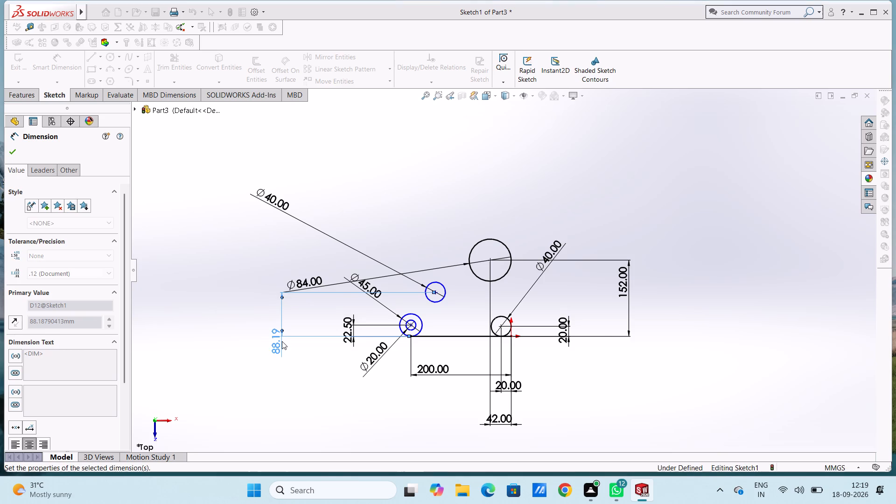
{"action": "left_click", "coordinate": [244, 226]}
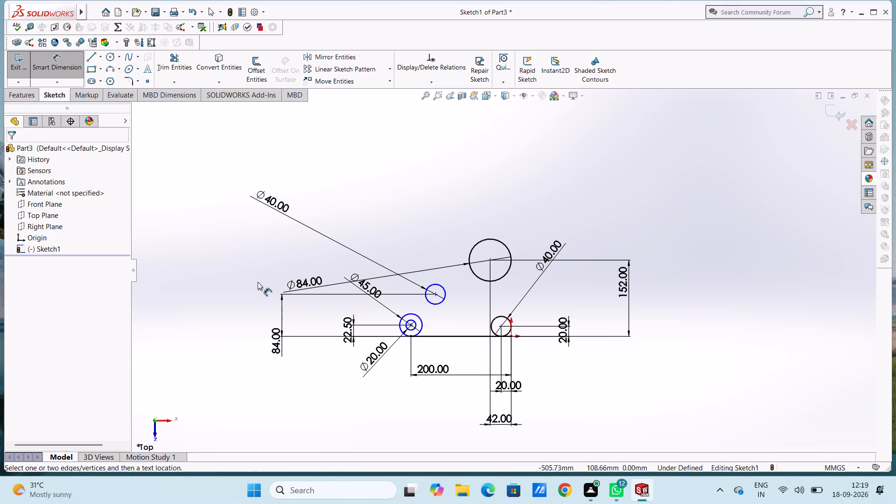
Dimension the horizontal distance between the new circle's centre and the 84 mm circle's centre and set it to 62 mm.
{"action": "scroll", "coordinate": [452, 292], "scroll_direction": "down", "scroll_amount": 2}
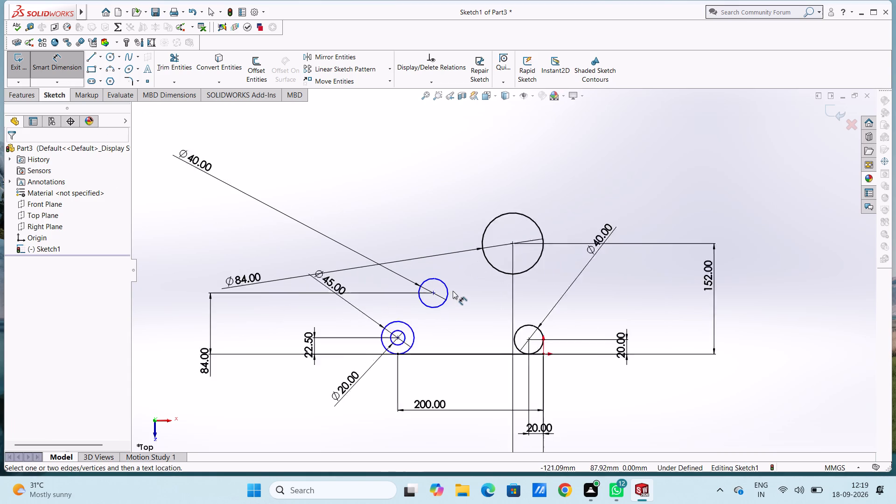
{"action": "scroll", "coordinate": [453, 291], "scroll_direction": "down", "scroll_amount": 1}
{"action": "left_click", "coordinate": [432, 294]}
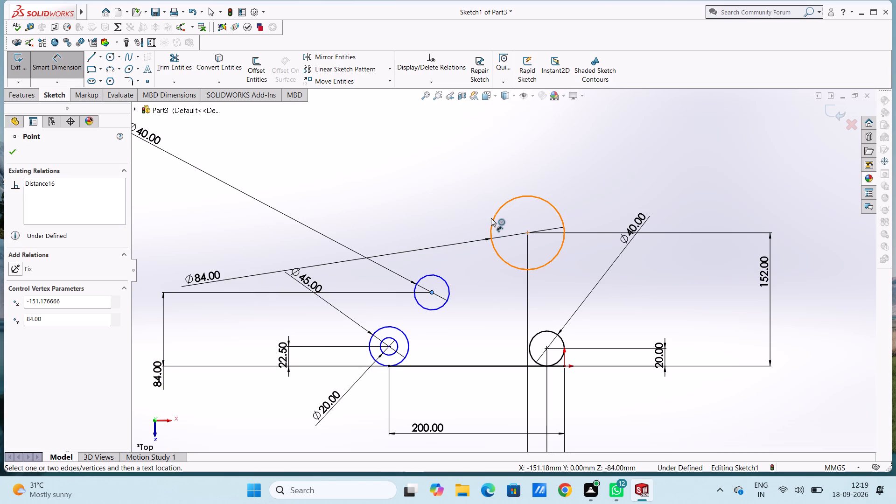
{"action": "left_click", "coordinate": [527, 233]}
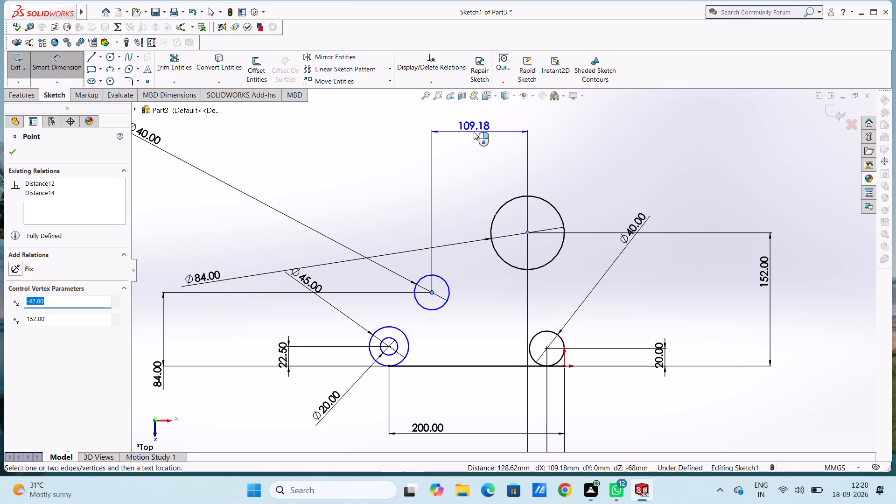
{"action": "left_click_drag", "start_coordinate": [474, 134], "coordinate": [474, 140]}
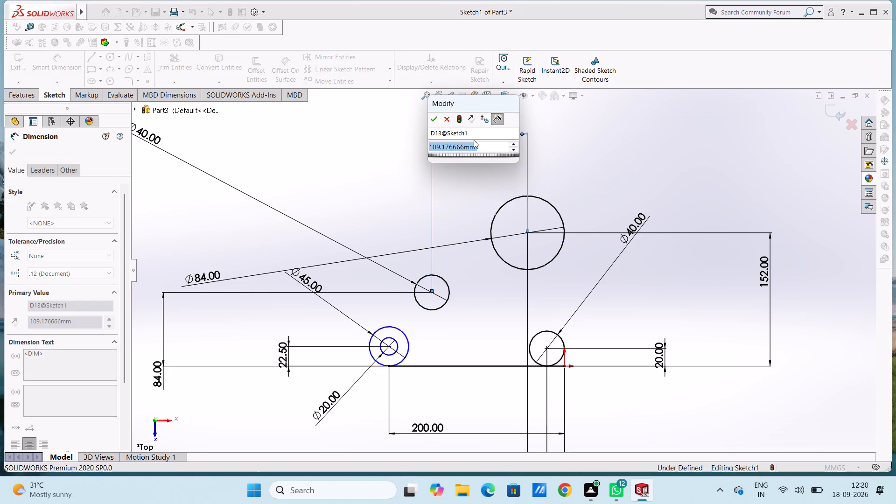
{"action": "type", "text": "62"}
{"action": "key", "text": "Return"}
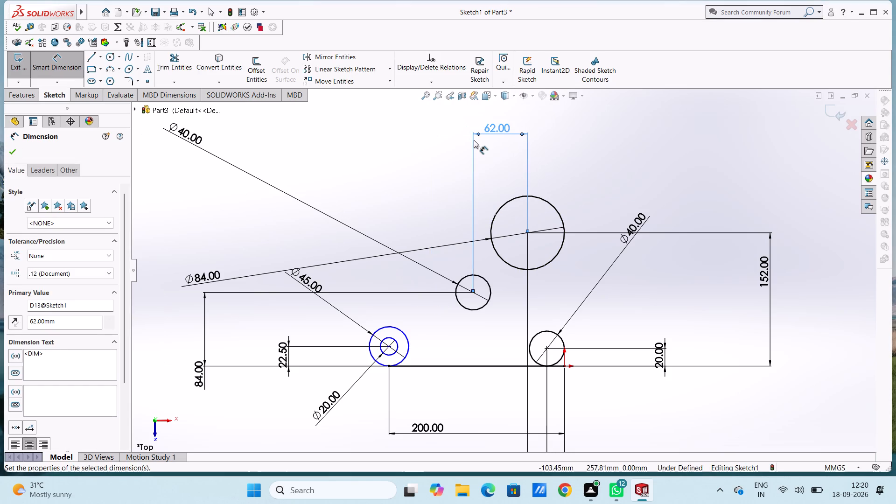
{"action": "left_click", "coordinate": [437, 197]}
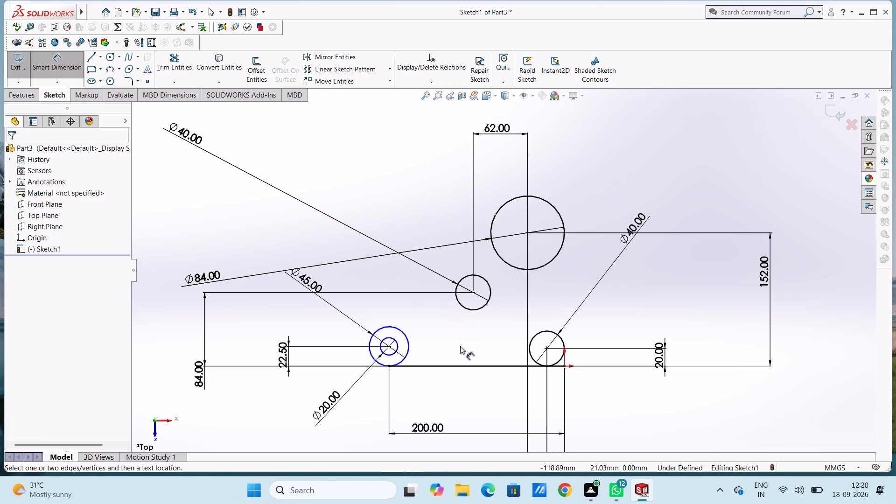
{"action": "scroll", "coordinate": [459, 333], "scroll_direction": "up", "scroll_amount": 4}
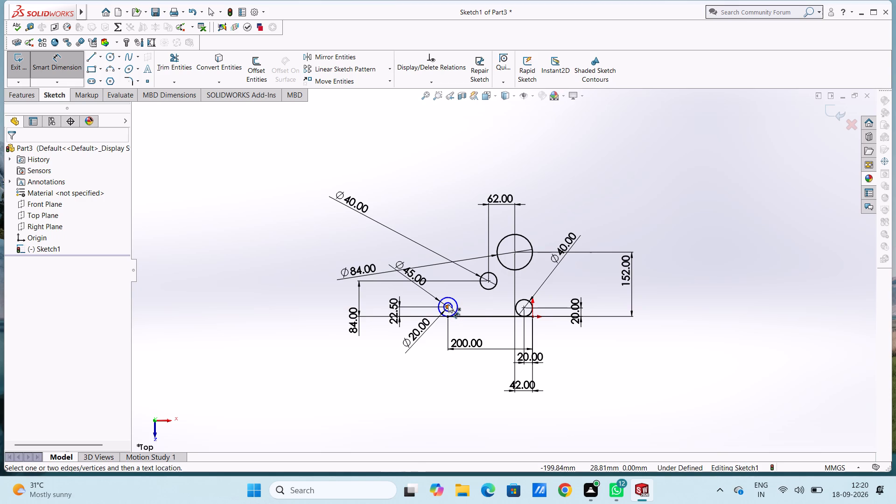
{"action": "key", "text": "Escape"}
{"action": "key", "text": "Escape"}
Sketch a line about 114 mm long, tangent to the upper sides of the 45 mm circle and the middle 40 mm circle.
{"action": "scroll", "coordinate": [528, 319], "scroll_direction": "down", "scroll_amount": 2}
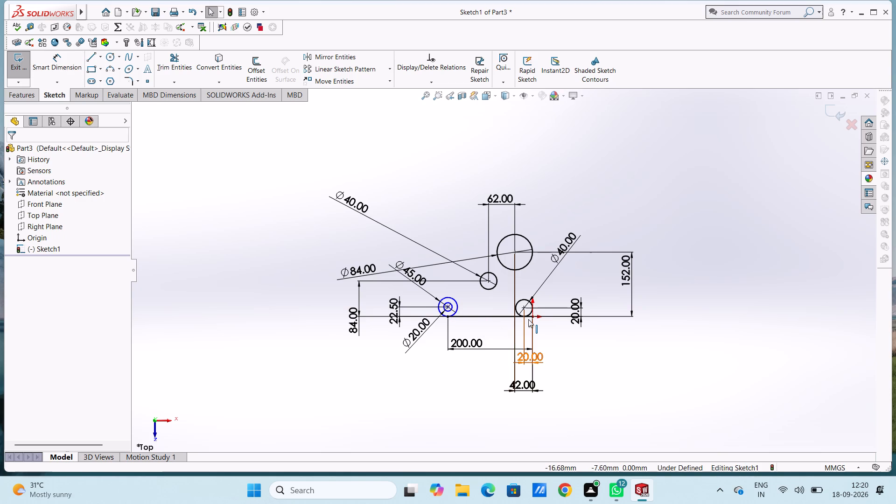
{"action": "scroll", "coordinate": [528, 319], "scroll_direction": "down", "scroll_amount": 3}
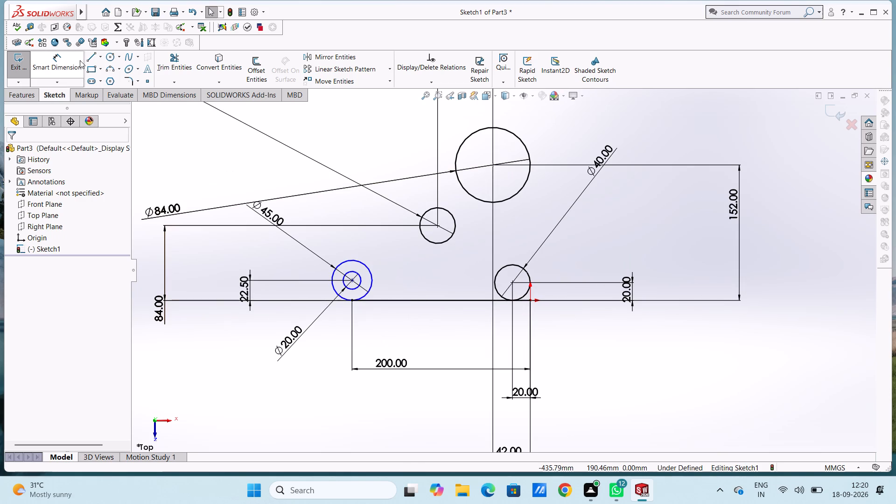
{"action": "left_click", "coordinate": [89, 60]}
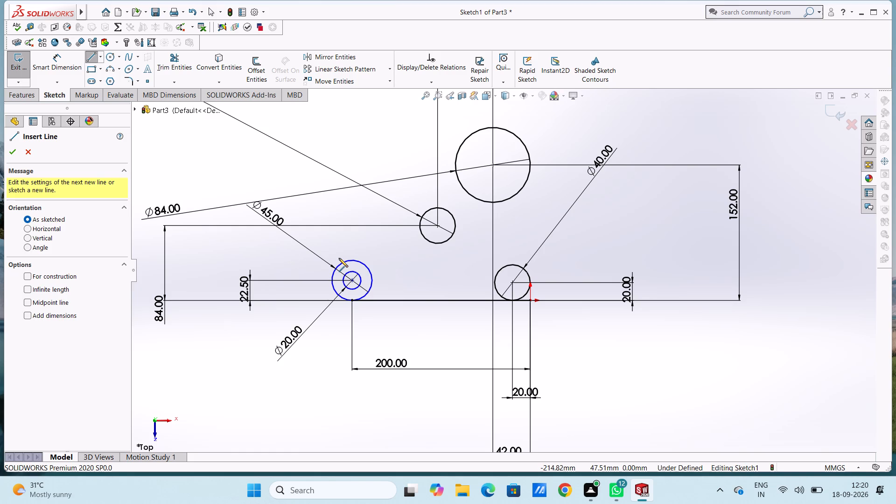
{"action": "left_click", "coordinate": [336, 270]}
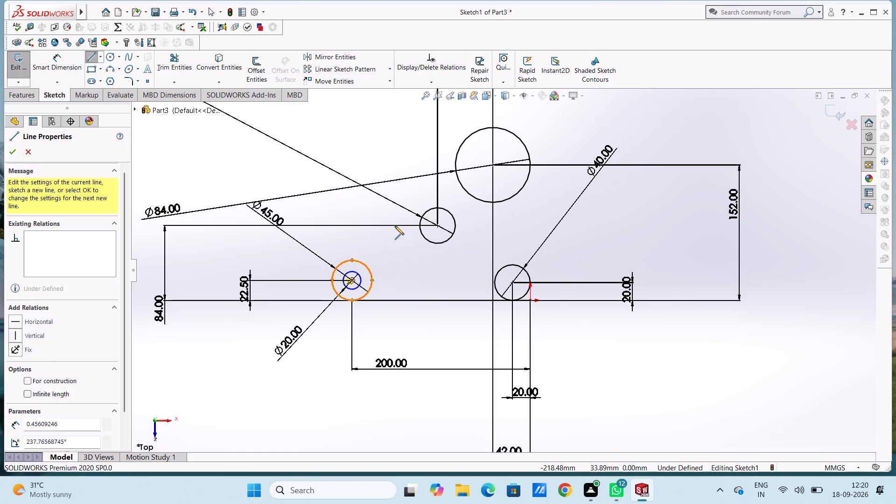
{"action": "left_click", "coordinate": [429, 212]}
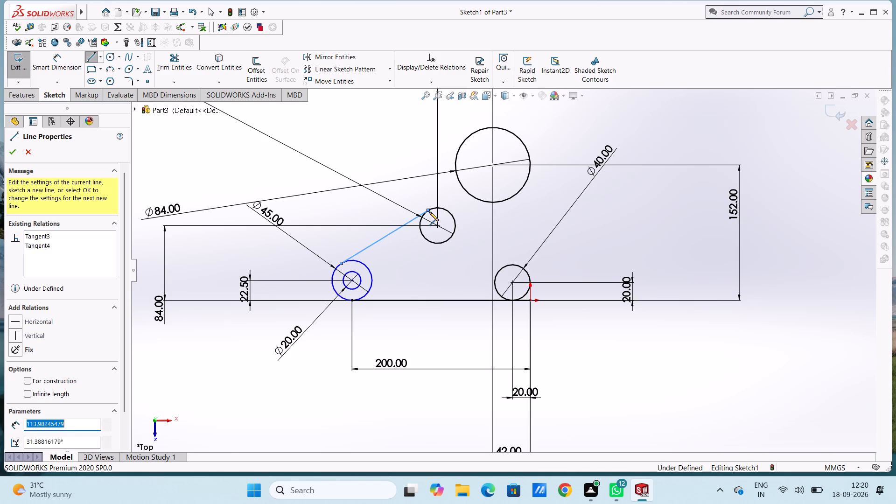
{"action": "key", "text": "Escape"}
{"action": "key", "text": "Escape"}
{"action": "key", "text": "Escape"}
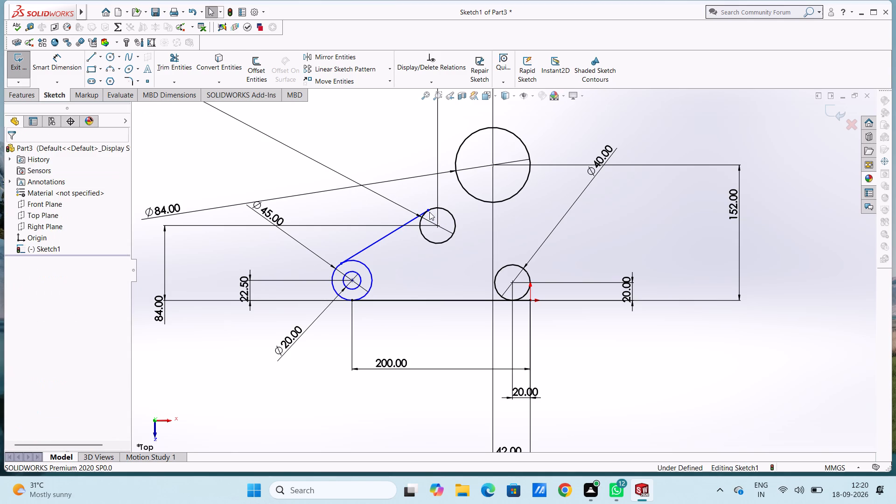
Sketch a 20 mm horizontal line from the middle 40 mm circle's top point, continuing with a 48 mm vertical line up to the 84 mm circle's left side.
{"action": "left_click", "coordinate": [89, 60]}
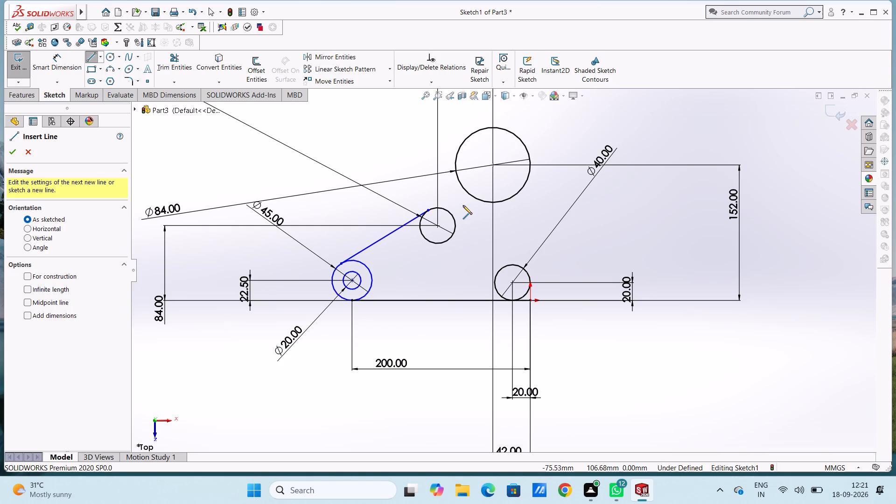
{"action": "scroll", "coordinate": [463, 205], "scroll_direction": "down", "scroll_amount": 3}
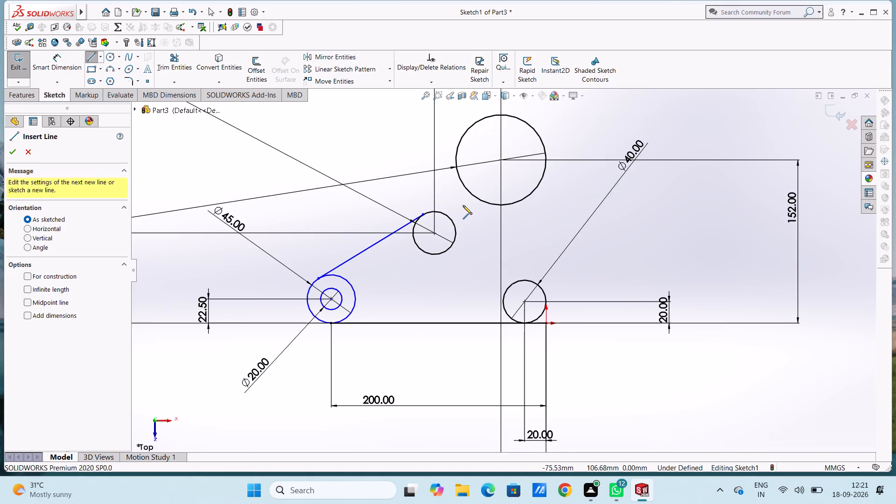
{"action": "scroll", "coordinate": [463, 205], "scroll_direction": "down", "scroll_amount": 2}
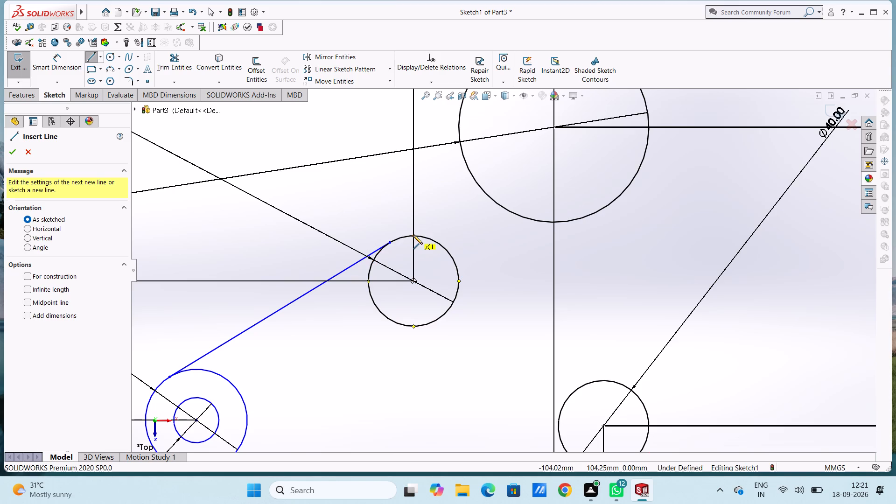
{"action": "left_click", "coordinate": [413, 235]}
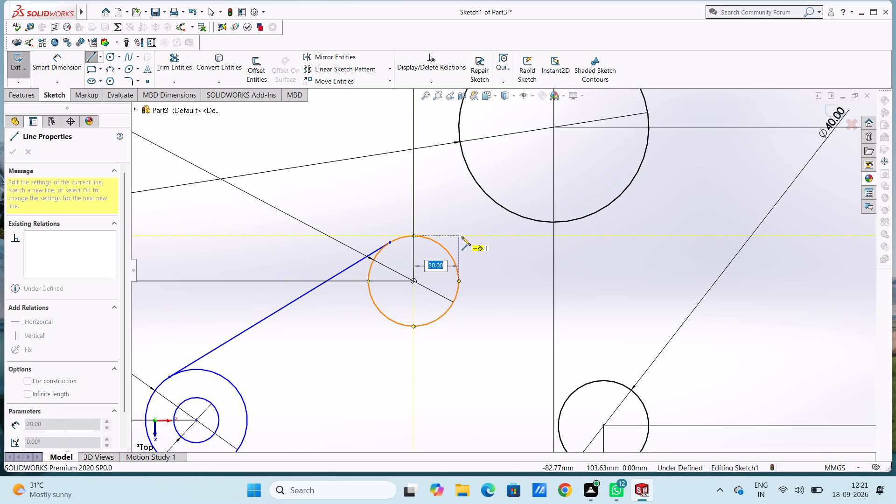
{"action": "left_click", "coordinate": [462, 237]}
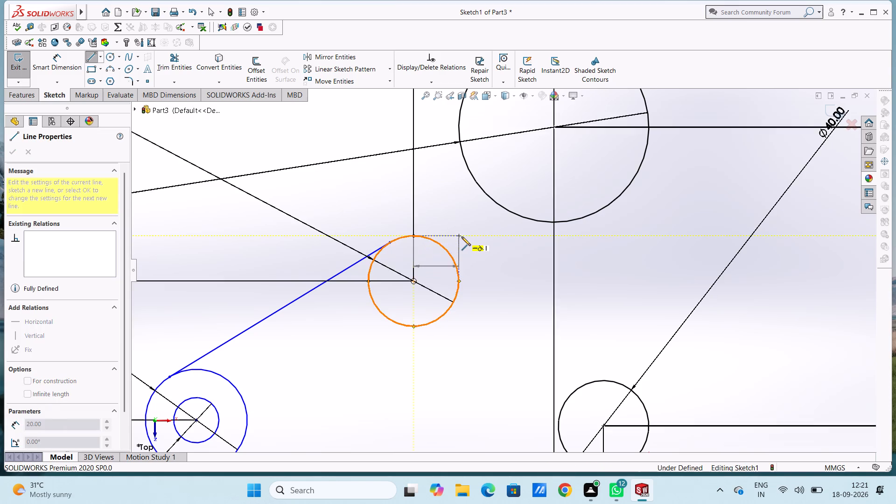
{"action": "scroll", "coordinate": [455, 157], "scroll_direction": "up", "scroll_amount": 2}
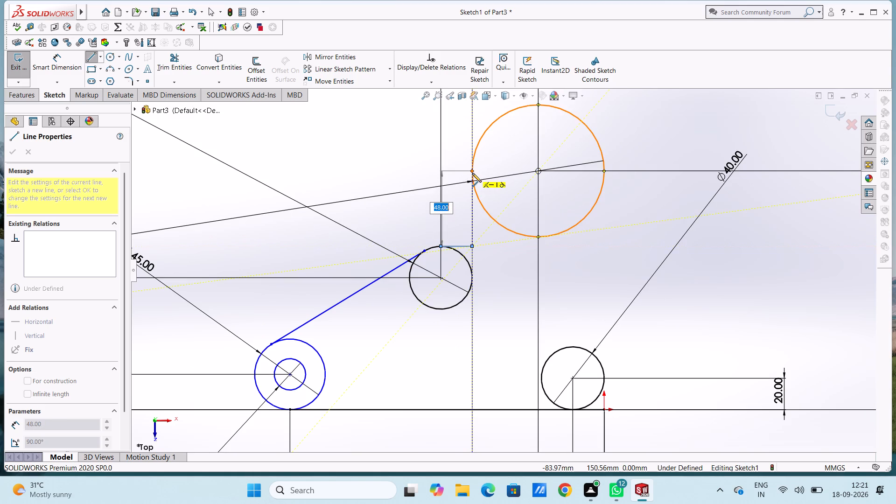
{"action": "left_click", "coordinate": [472, 173]}
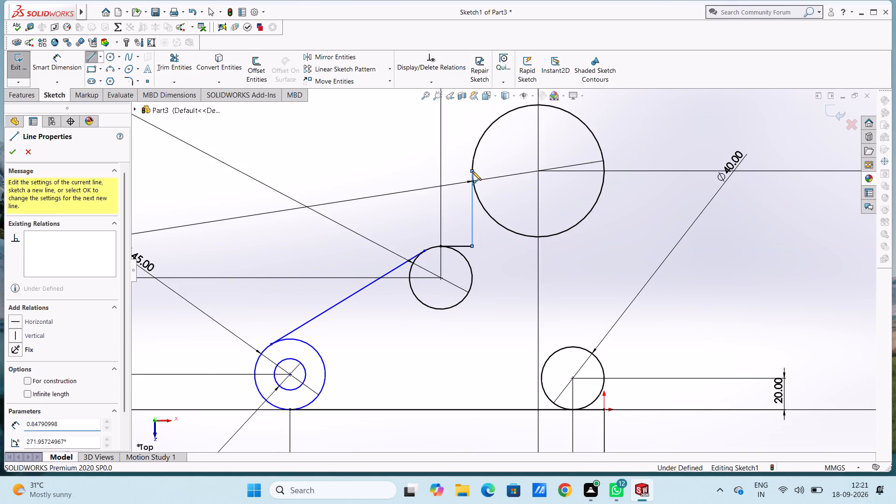
{"action": "key", "text": "Escape"}
{"action": "key", "text": "Escape"}
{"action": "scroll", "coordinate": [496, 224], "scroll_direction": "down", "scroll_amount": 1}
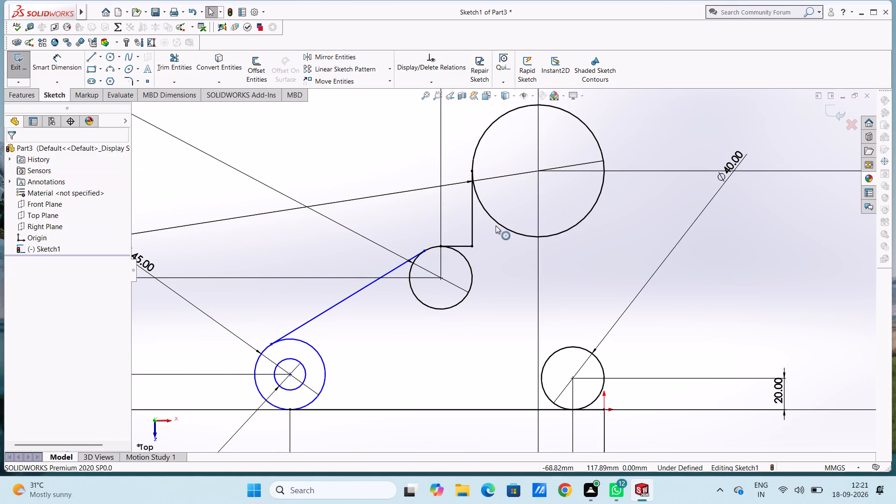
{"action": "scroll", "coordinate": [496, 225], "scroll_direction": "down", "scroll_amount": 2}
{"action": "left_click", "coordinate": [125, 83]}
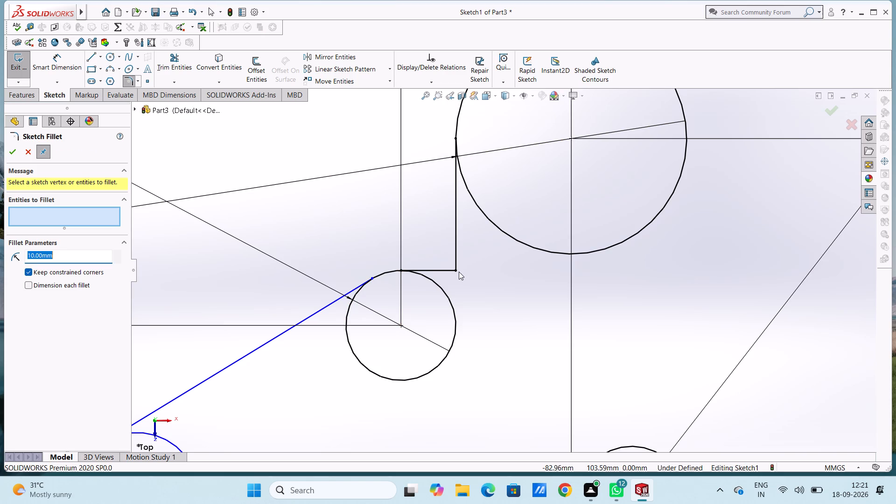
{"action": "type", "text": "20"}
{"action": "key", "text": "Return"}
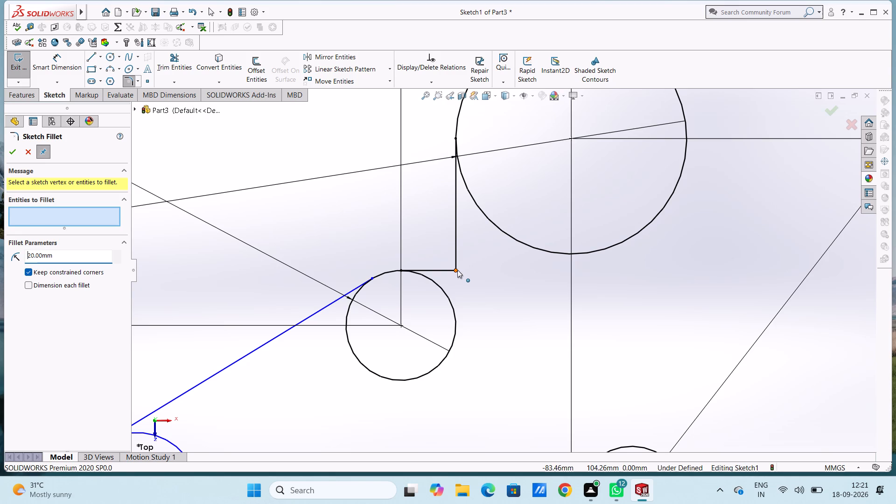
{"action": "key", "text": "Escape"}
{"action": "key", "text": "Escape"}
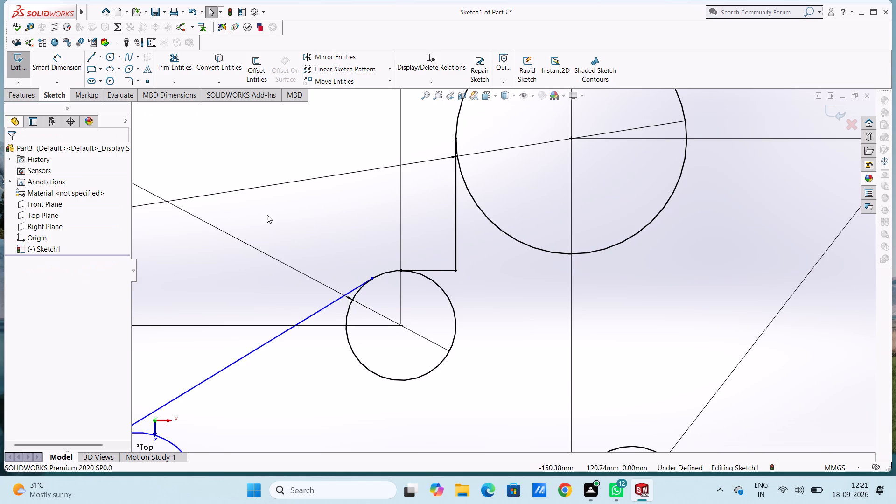
Sketch a three-point arc of radius 20 mm across the corner between the new vertical and horizontal lines.
{"action": "left_click", "coordinate": [108, 70]}
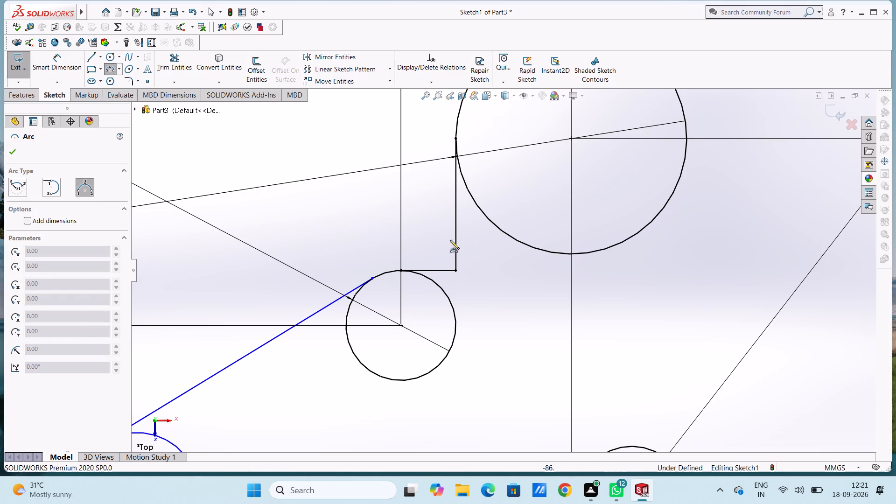
{"action": "left_click", "coordinate": [455, 230]}
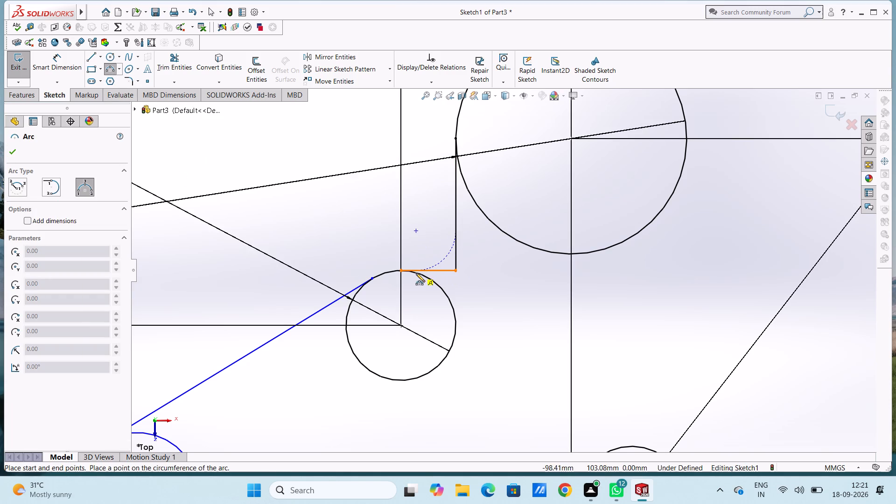
{"action": "left_click", "coordinate": [409, 270]}
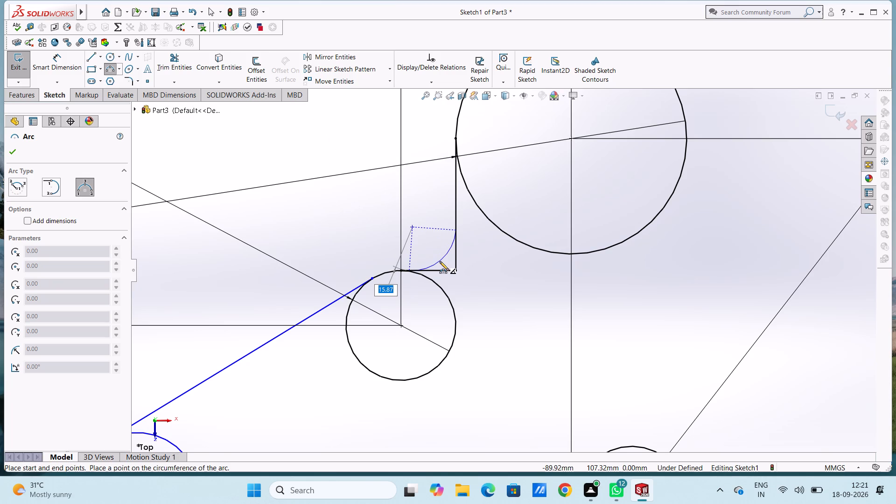
{"action": "type", "text": "20"}
{"action": "key", "text": "Return"}
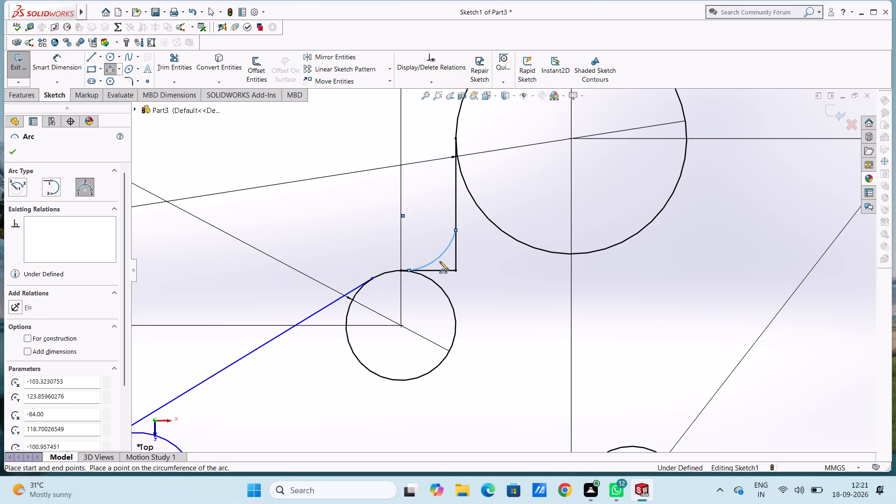
{"action": "key", "text": "Escape"}
{"action": "key", "text": "Escape"}
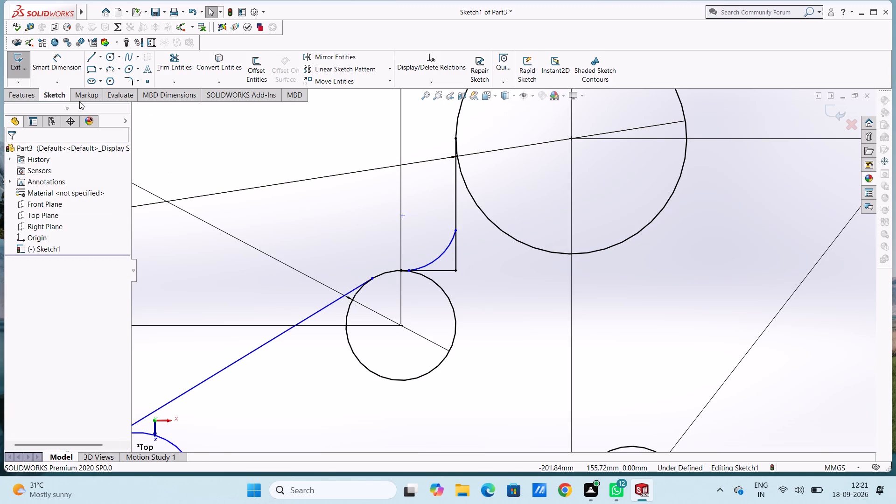
Add a 20 mm radius dimension to the corner arc.
{"action": "left_click", "coordinate": [66, 59]}
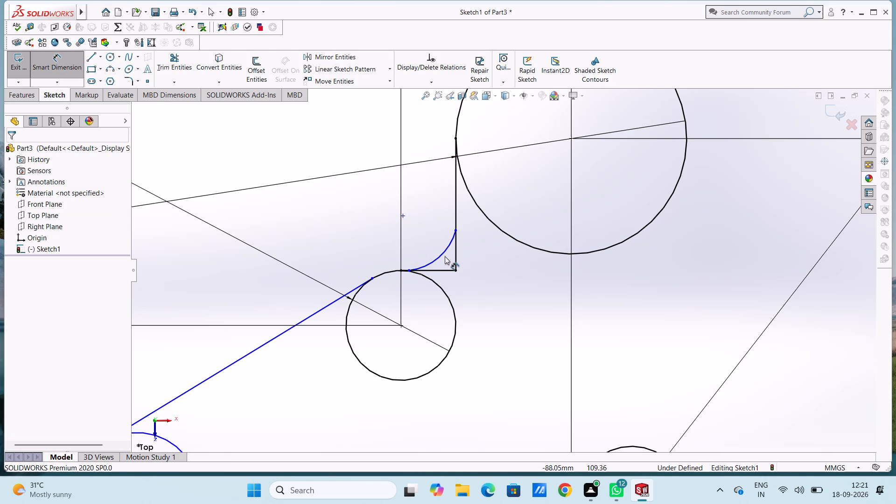
{"action": "left_click", "coordinate": [443, 255]}
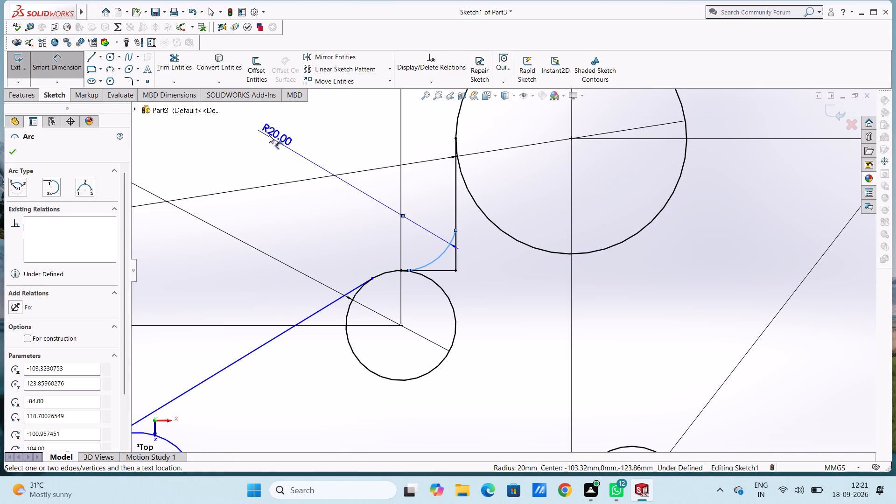
{"action": "left_click", "coordinate": [265, 133]}
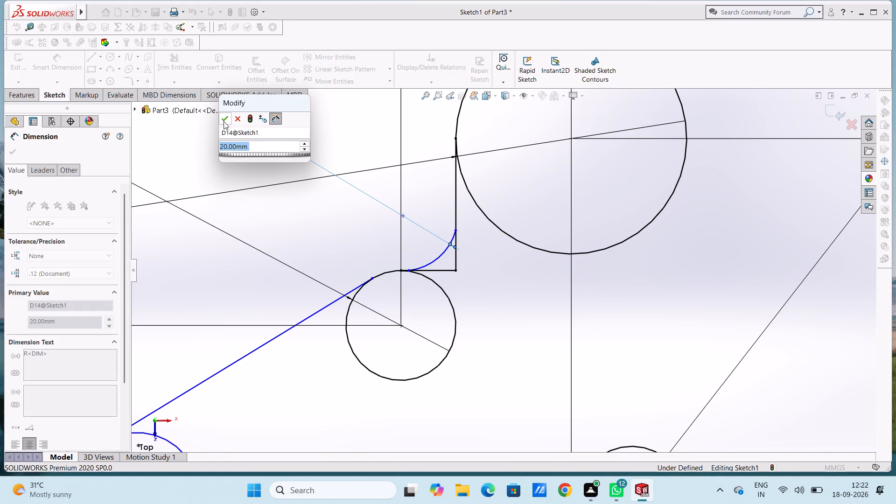
{"action": "left_click", "coordinate": [223, 120]}
{"action": "left_click", "coordinate": [247, 175]}
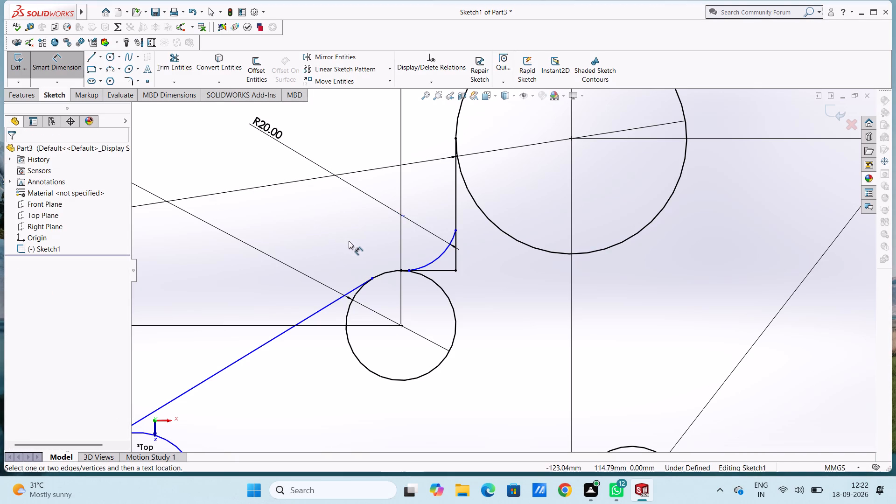
{"action": "key", "text": "Escape"}
{"action": "key", "text": "Escape"}
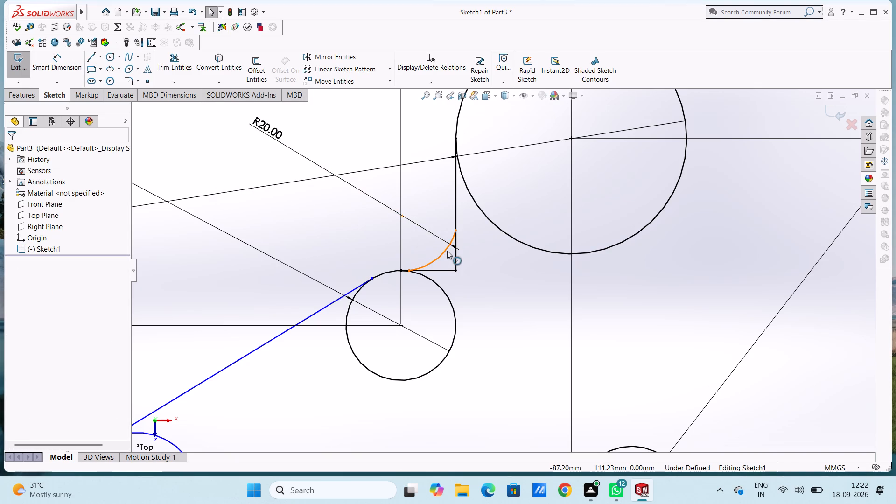
Make the corner arc tangent to both the vertical line and the horizontal line.
{"action": "left_click", "coordinate": [447, 251]}
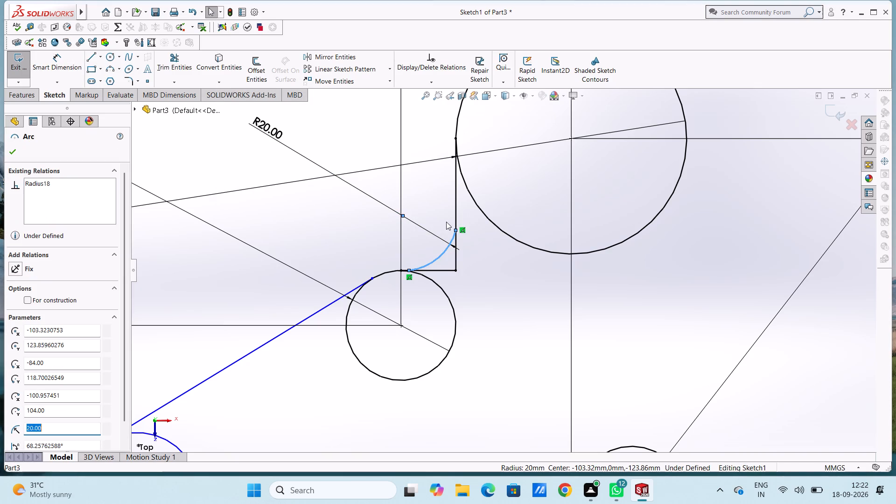
{"action": "left_click", "coordinate": [457, 220], "text": "ctrl"}
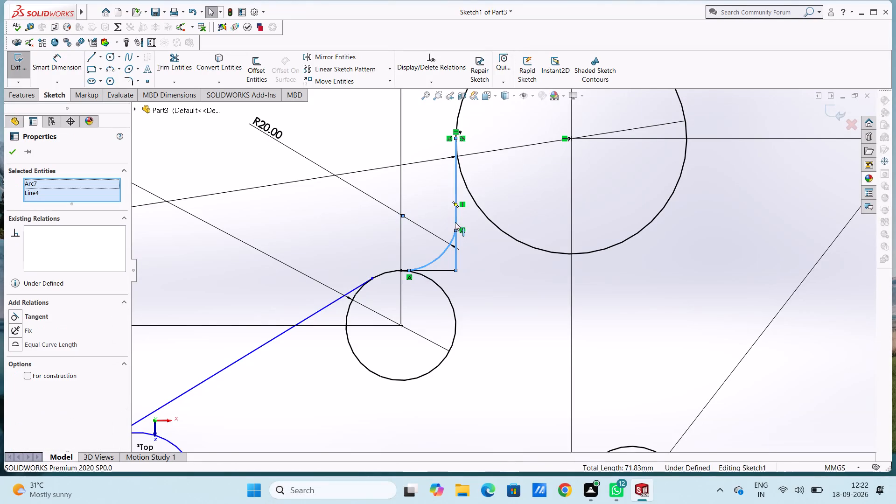
{"action": "left_click", "coordinate": [20, 314]}
{"action": "left_click", "coordinate": [191, 254]}
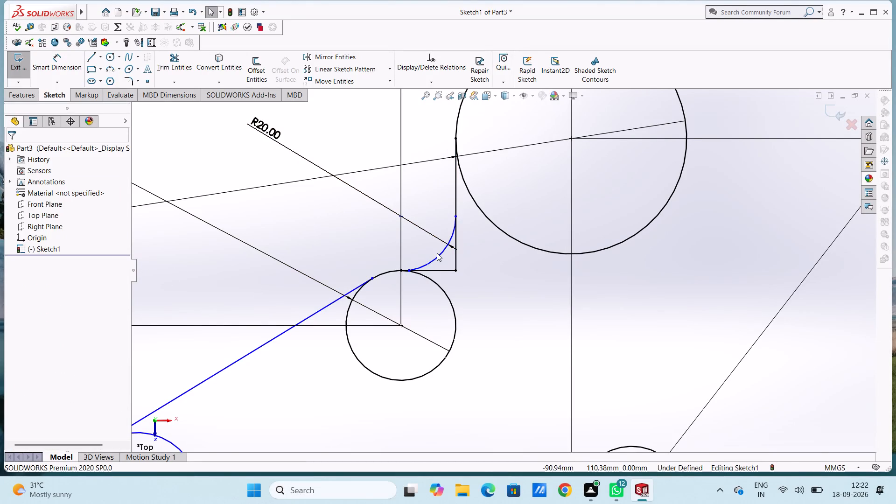
{"action": "left_click", "coordinate": [438, 254]}
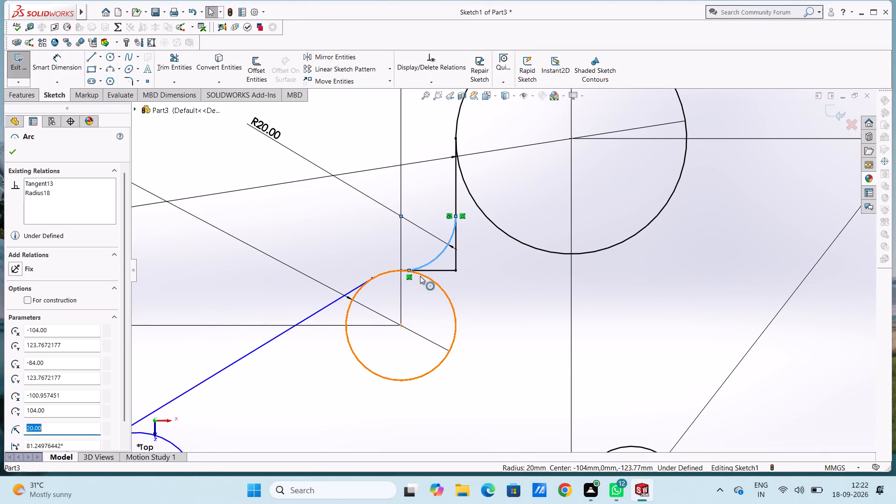
{"action": "left_click", "coordinate": [426, 269], "text": "ctrl"}
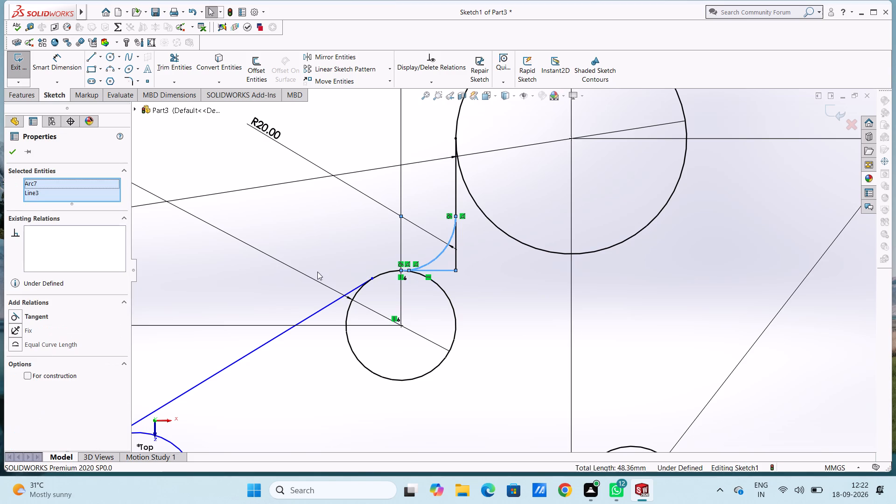
{"action": "left_click", "coordinate": [15, 315]}
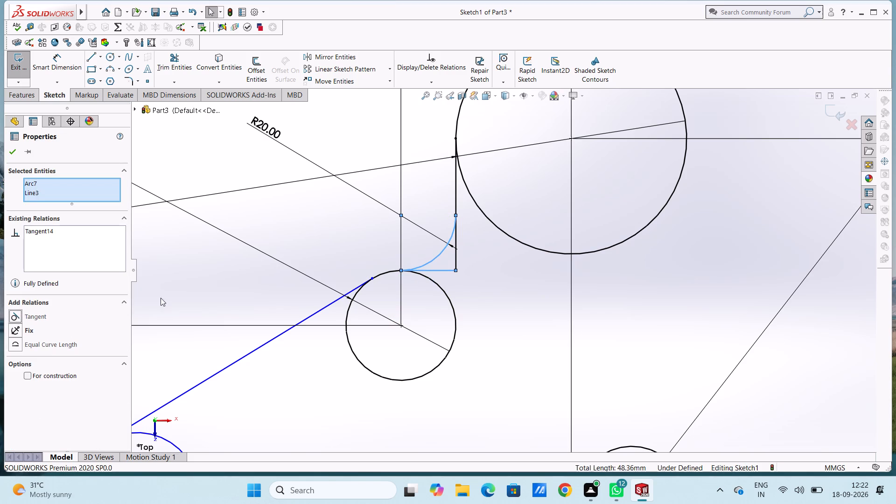
{"action": "left_click", "coordinate": [213, 272]}
Trim away the leftover vertical and horizontal line segments outside the corner arc, using Trim to closest.
{"action": "scroll", "coordinate": [214, 273], "scroll_direction": "up", "scroll_amount": 1}
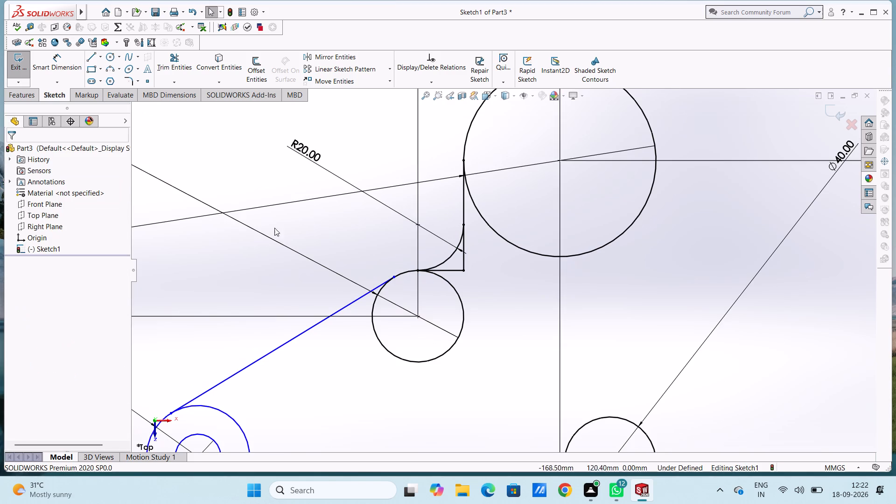
{"action": "left_click", "coordinate": [173, 58]}
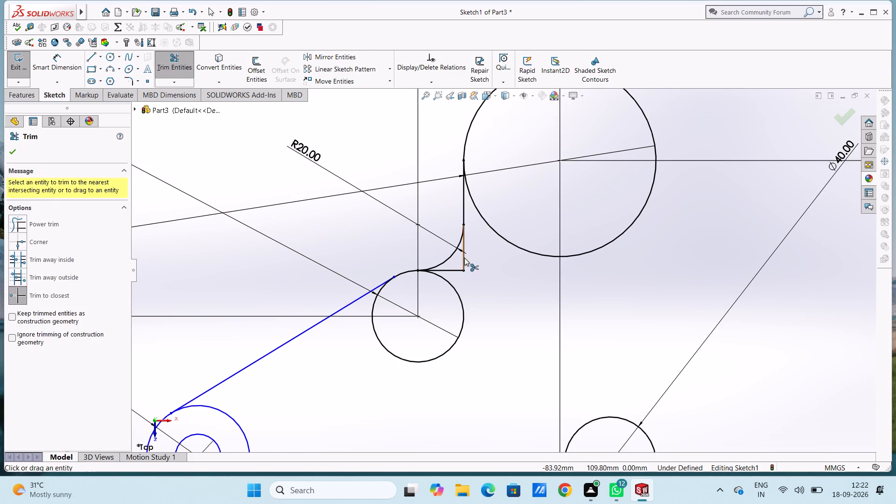
{"action": "left_click", "coordinate": [464, 258]}
{"action": "left_click", "coordinate": [461, 269]}
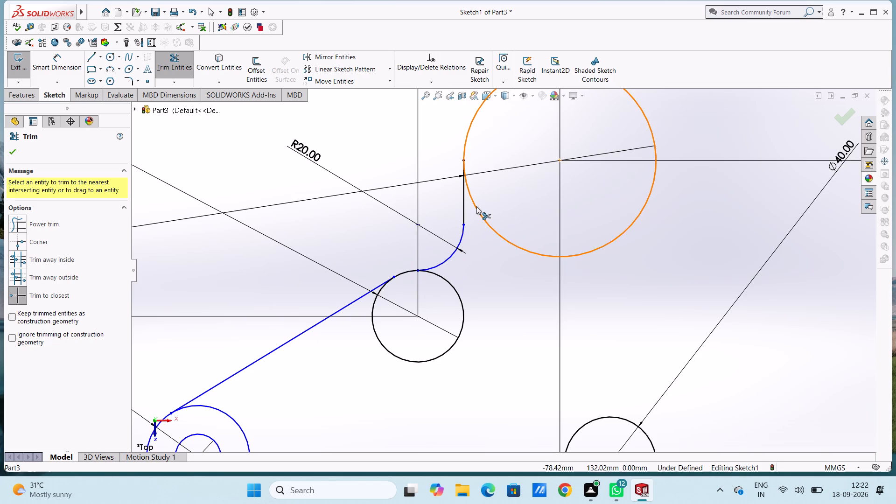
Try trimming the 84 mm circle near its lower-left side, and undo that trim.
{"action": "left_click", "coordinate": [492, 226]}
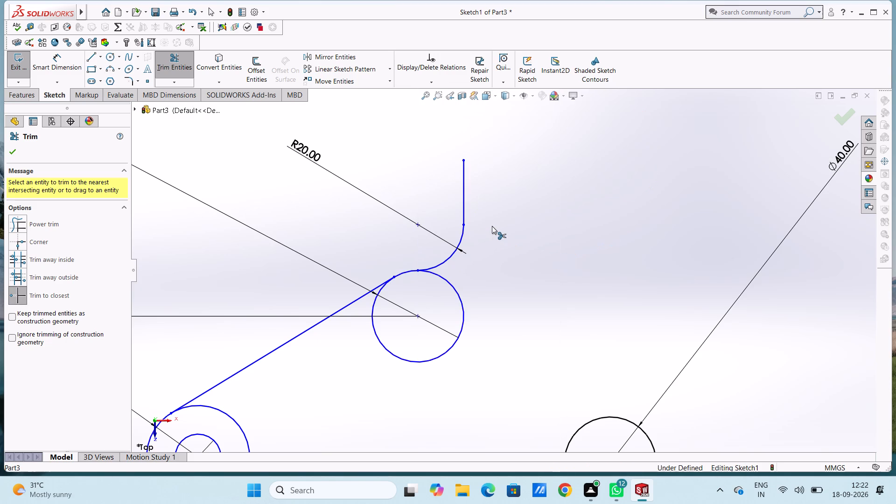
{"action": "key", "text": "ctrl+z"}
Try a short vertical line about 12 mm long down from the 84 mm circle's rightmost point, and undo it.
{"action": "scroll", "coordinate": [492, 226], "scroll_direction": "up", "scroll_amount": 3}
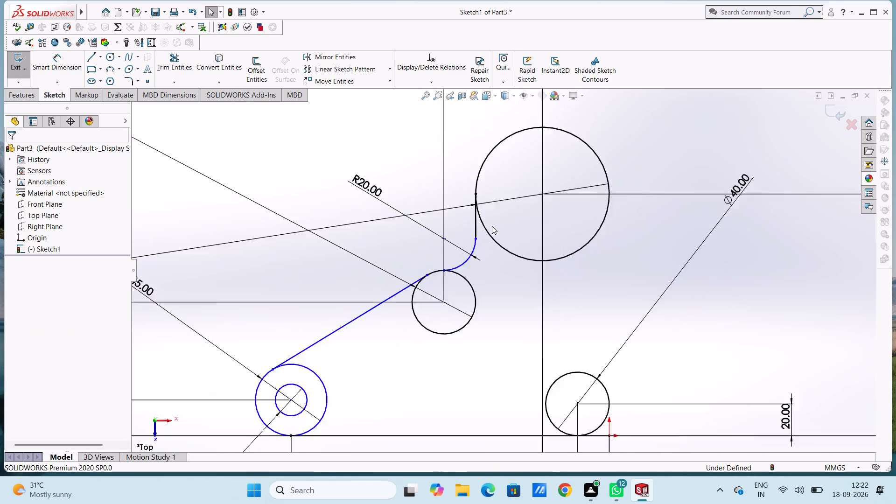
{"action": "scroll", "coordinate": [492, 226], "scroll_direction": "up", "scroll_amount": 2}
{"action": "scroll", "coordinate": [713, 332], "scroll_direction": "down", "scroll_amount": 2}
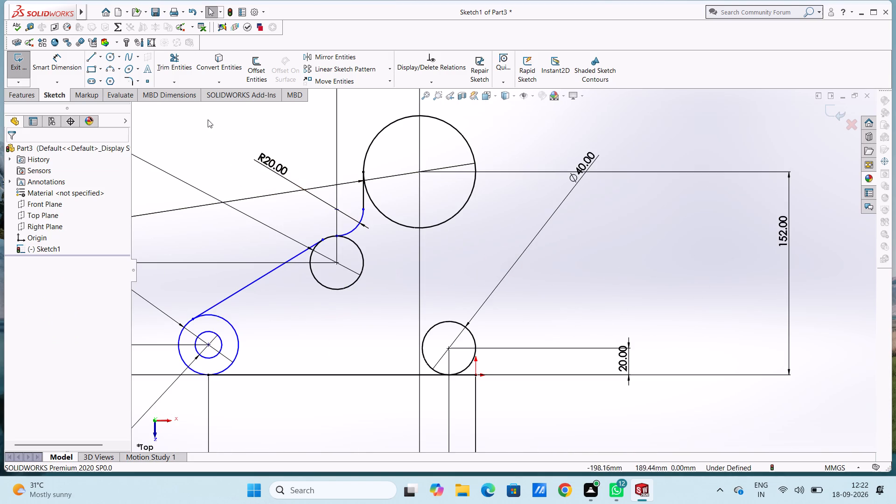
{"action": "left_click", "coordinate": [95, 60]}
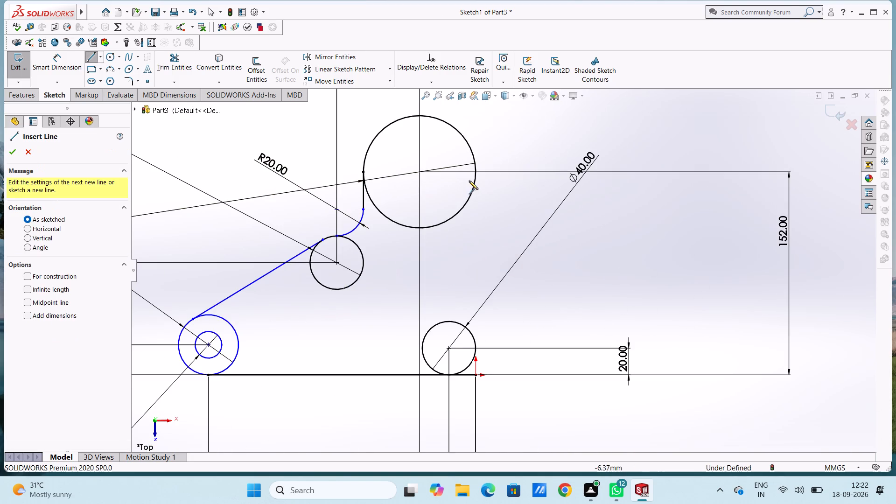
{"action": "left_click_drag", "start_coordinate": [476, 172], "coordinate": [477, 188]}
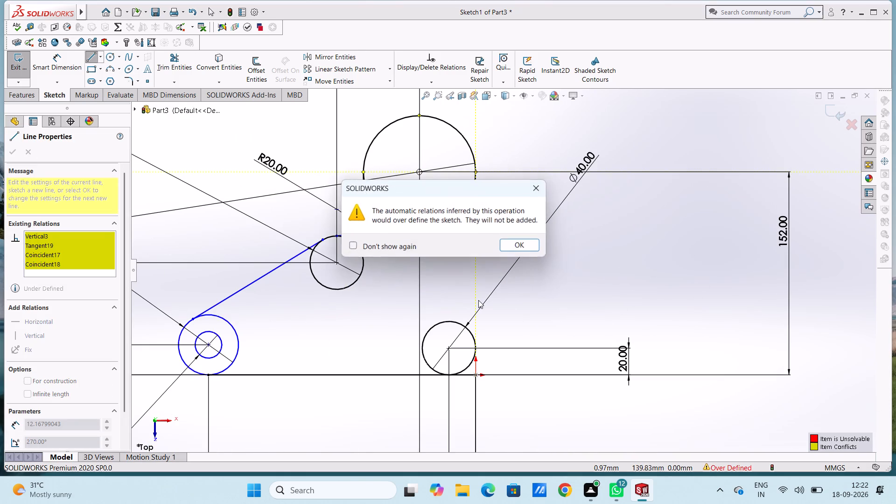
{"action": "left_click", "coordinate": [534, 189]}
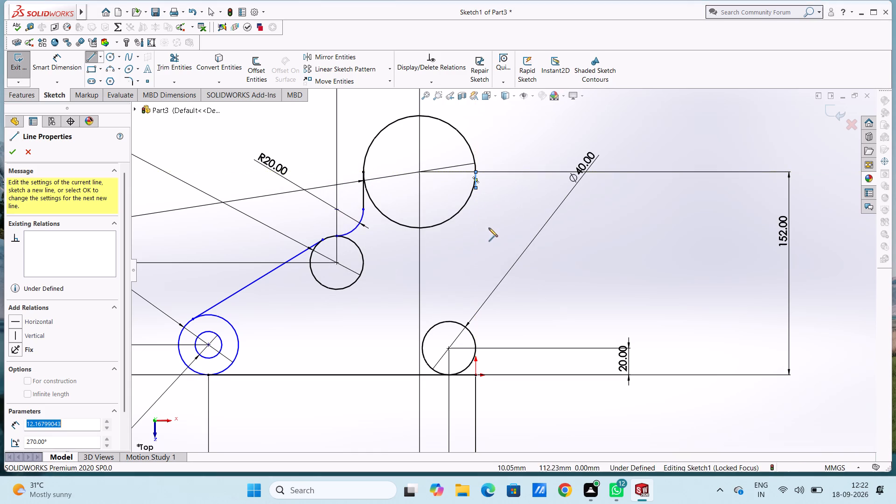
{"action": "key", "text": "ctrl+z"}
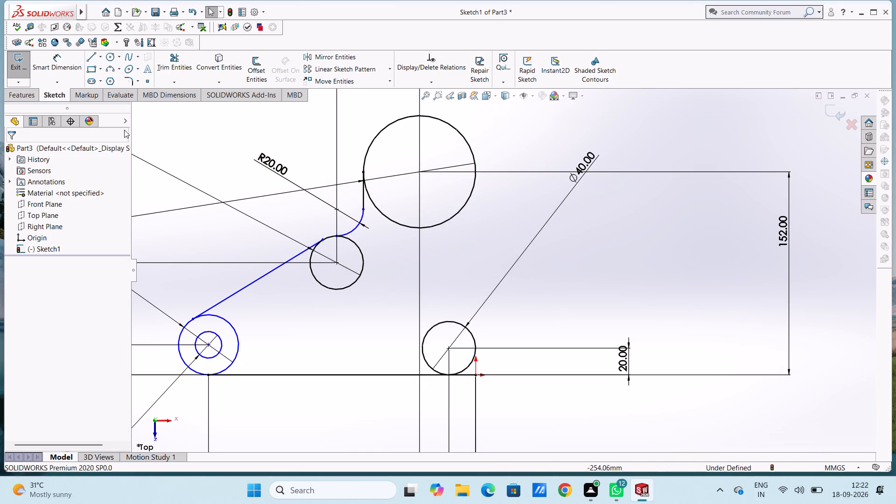
Draw a 132 mm vertical line from the 84 mm circle's rightmost point down to the rightmost point of the 40 mm circle near the origin.
{"action": "left_click", "coordinate": [91, 62]}
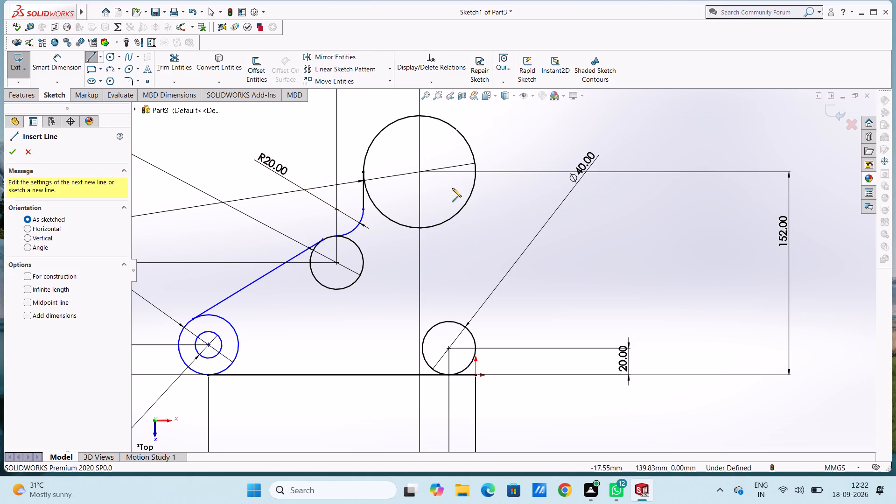
{"action": "left_click", "coordinate": [476, 173]}
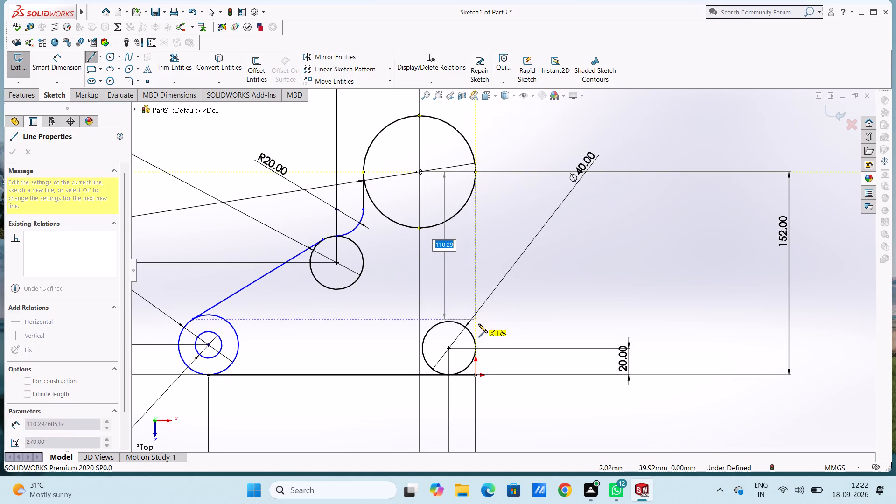
{"action": "left_click", "coordinate": [476, 348]}
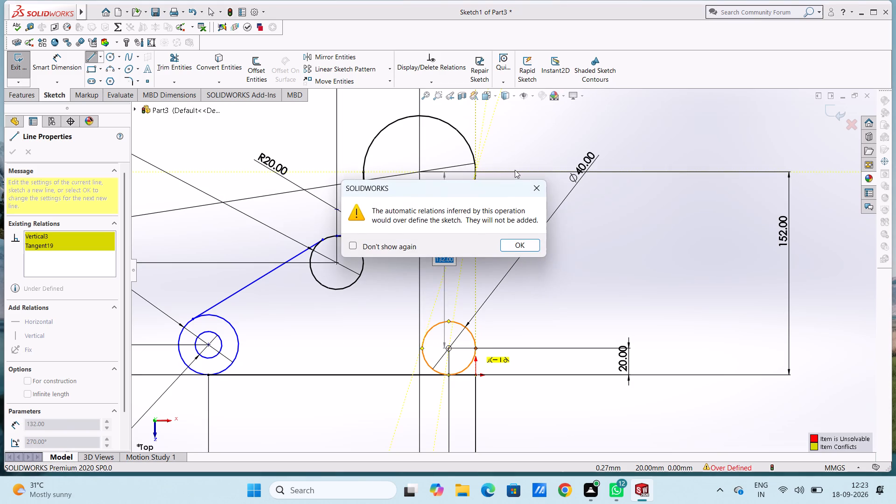
{"action": "left_click", "coordinate": [540, 189]}
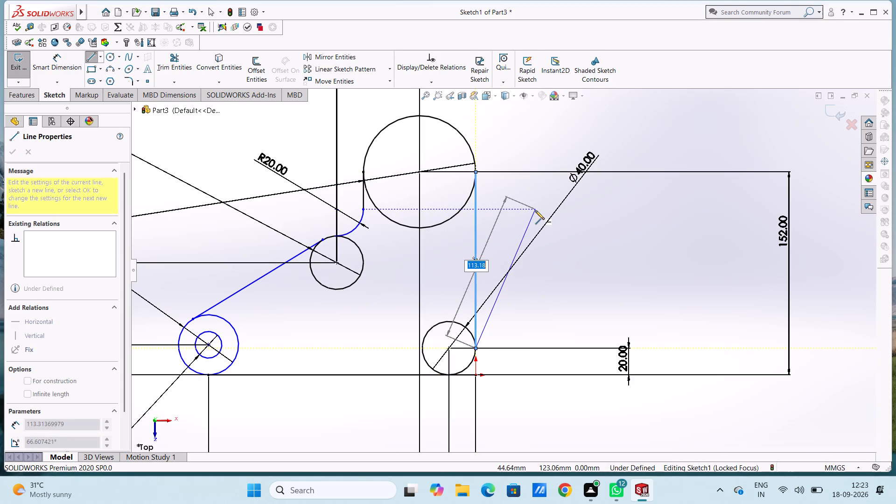
{"action": "key", "text": "Escape"}
{"action": "key", "text": "Escape"}
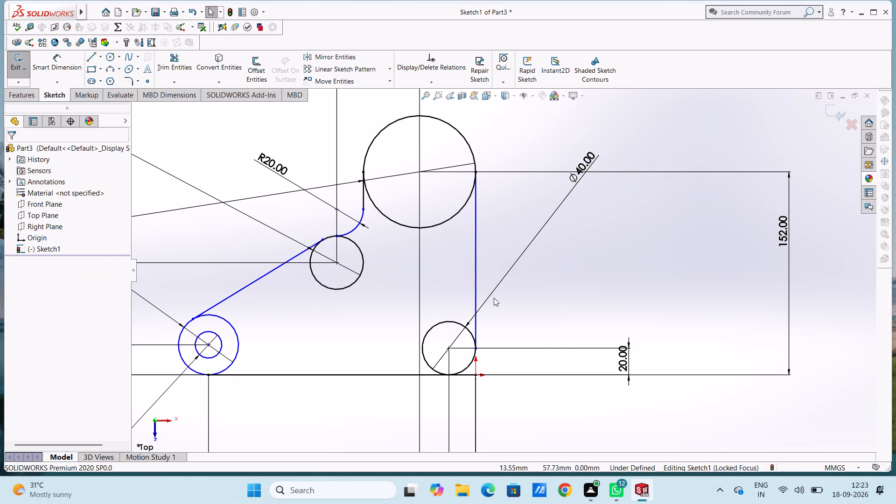
Draw a circle of 10 mm radius concentric with the 40 mm circle below the R20 arc.
{"action": "scroll", "coordinate": [494, 298], "scroll_direction": "up", "scroll_amount": 2}
{"action": "scroll", "coordinate": [494, 298], "scroll_direction": "down", "scroll_amount": 2}
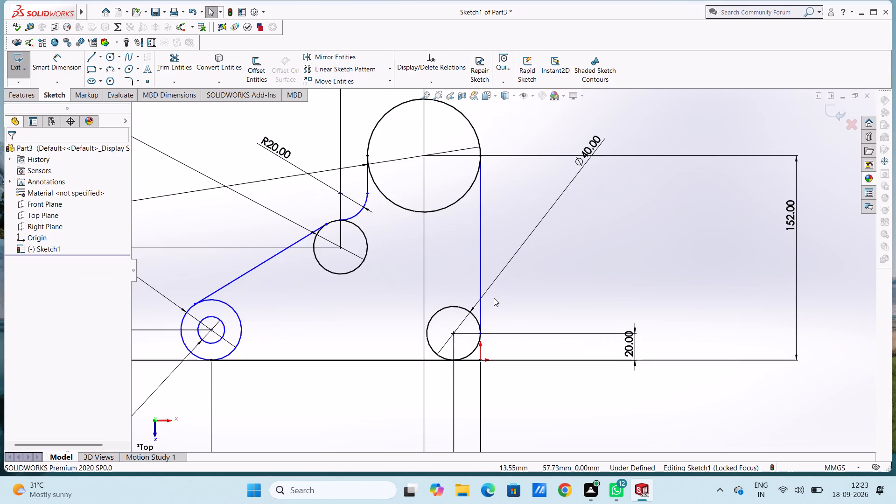
{"action": "scroll", "coordinate": [494, 298], "scroll_direction": "down", "scroll_amount": 2}
{"action": "scroll", "coordinate": [494, 297], "scroll_direction": "up", "scroll_amount": 3}
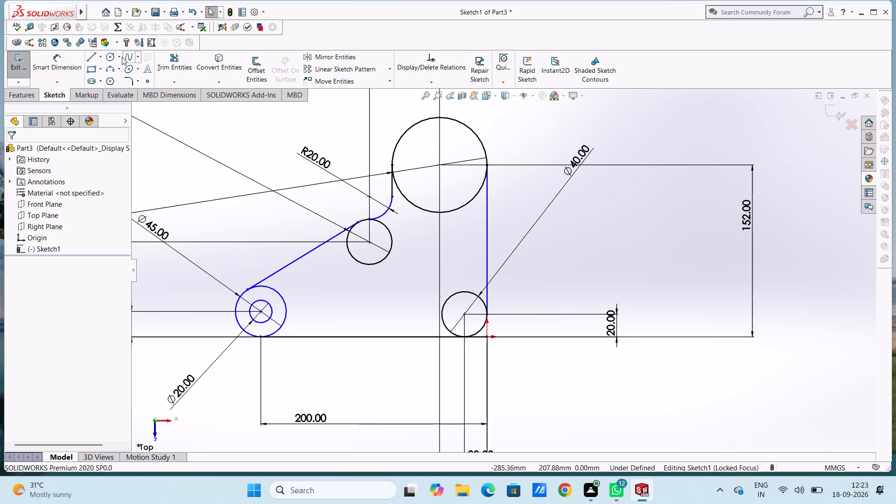
{"action": "left_click", "coordinate": [107, 57]}
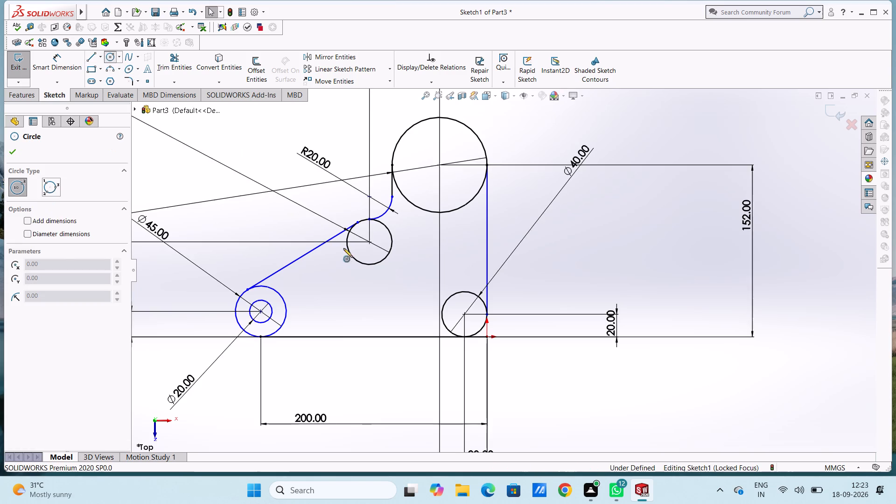
{"action": "left_click", "coordinate": [368, 242]}
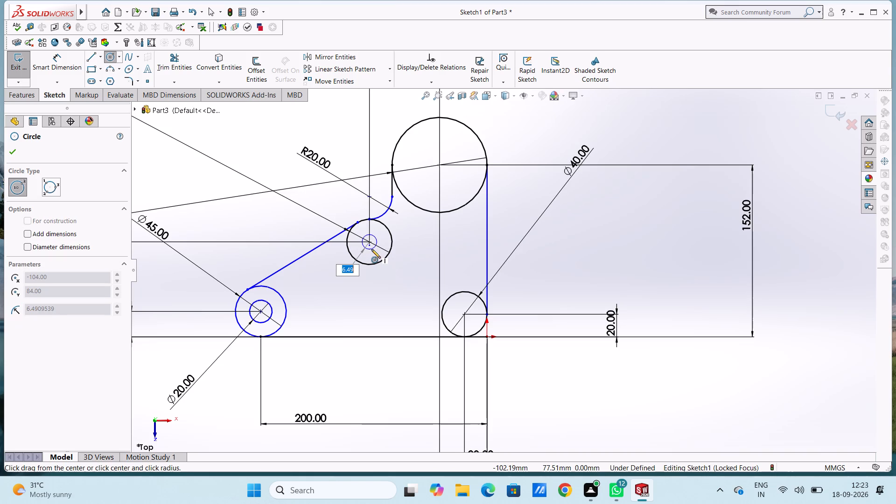
{"action": "type", "text": "10"}
{"action": "key", "text": "Return"}
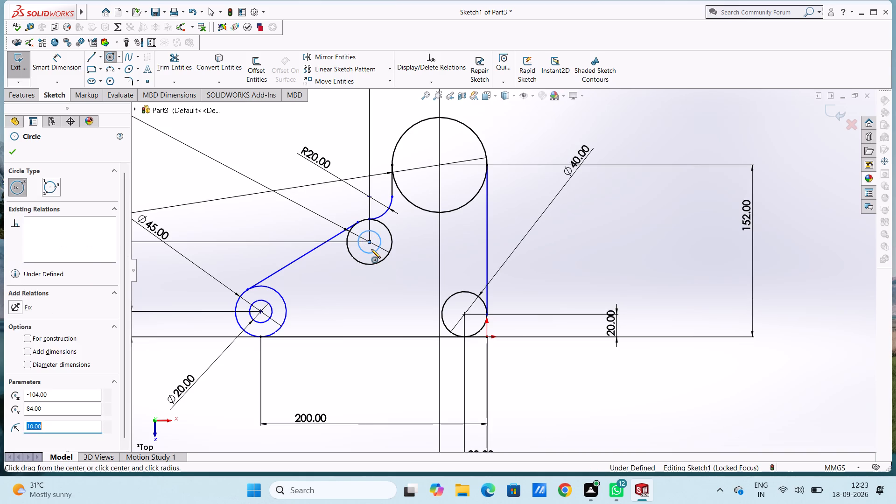
{"action": "key", "text": "Escape"}
{"action": "key", "text": "Escape"}
Add a 20 mm diameter dimension to the small circle inside the 40 mm circle below the R20 arc.
{"action": "left_click", "coordinate": [63, 69]}
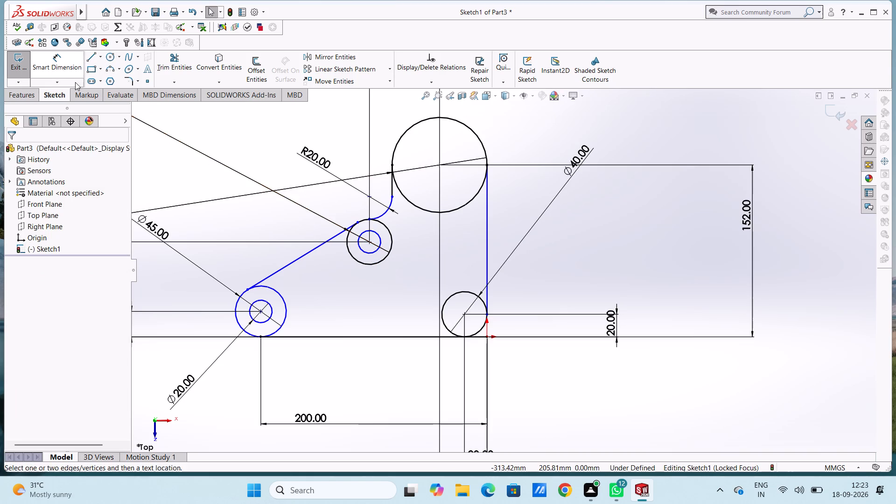
{"action": "left_click", "coordinate": [363, 250]}
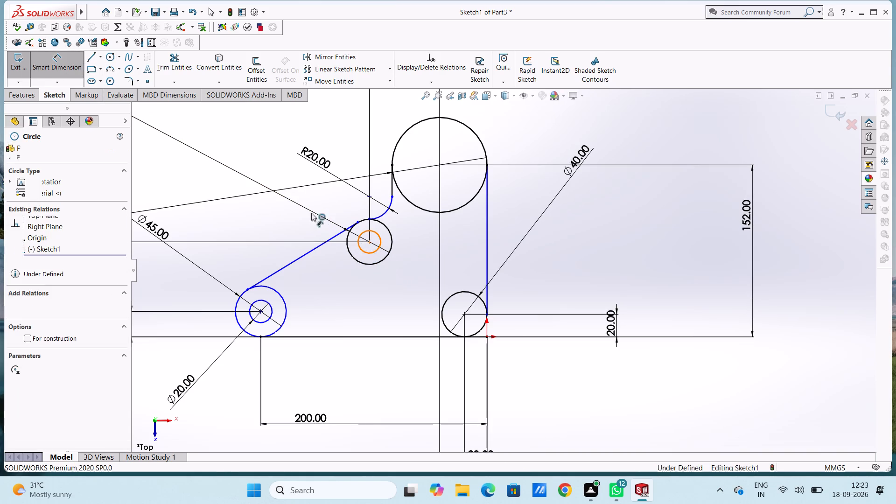
{"action": "left_click", "coordinate": [265, 140]}
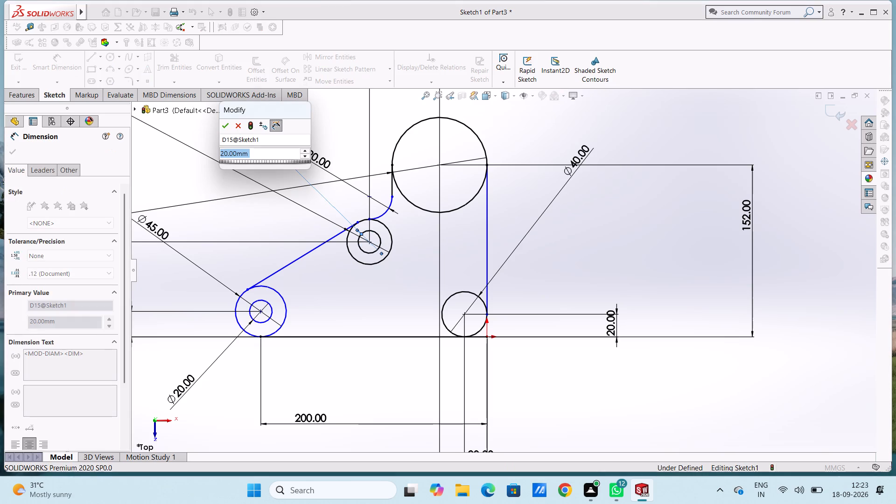
{"action": "left_click", "coordinate": [224, 125]}
{"action": "left_click", "coordinate": [221, 129]}
{"action": "key", "text": "Escape"}
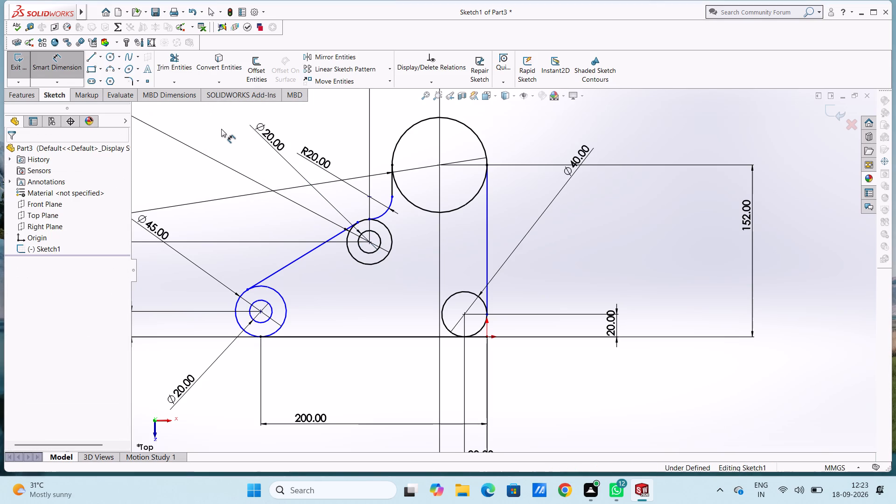
{"action": "key", "text": "Escape"}
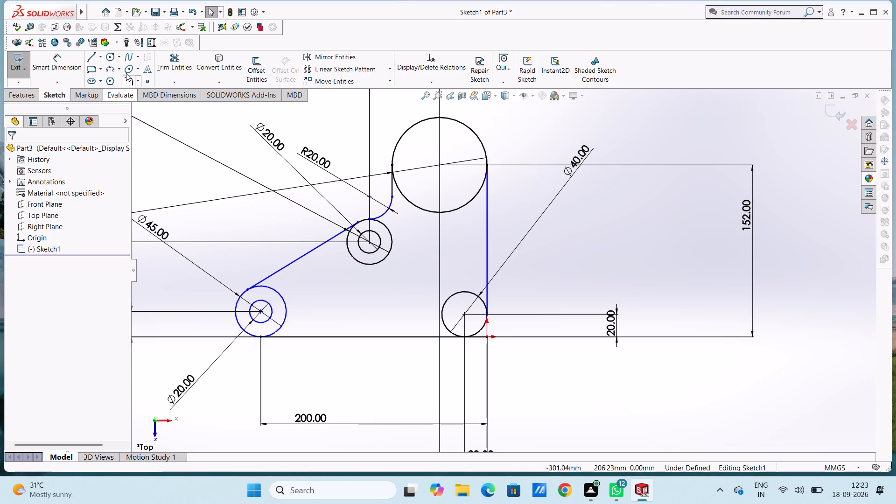
Trim away the inner portions of both 40 mm circles, the 84 mm circle and the 45 mm circle to leave one outer outline.
{"action": "left_click", "coordinate": [178, 63]}
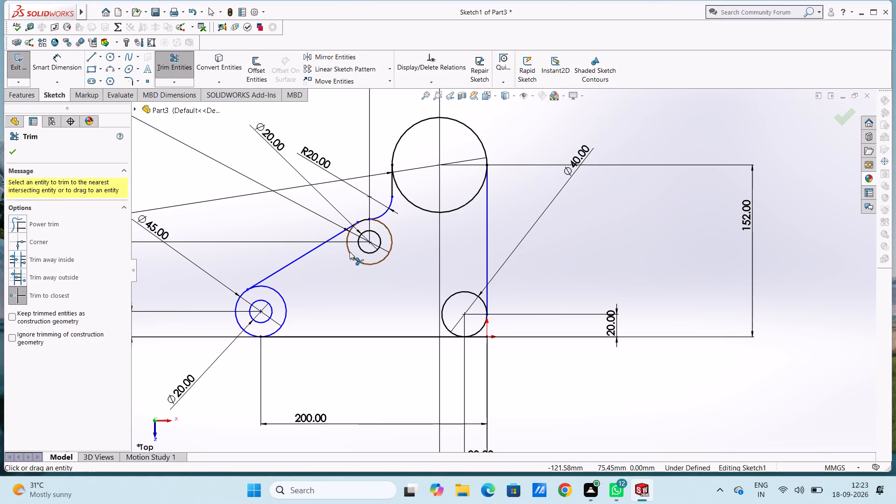
{"action": "left_click", "coordinate": [349, 252]}
{"action": "left_click", "coordinate": [420, 208]}
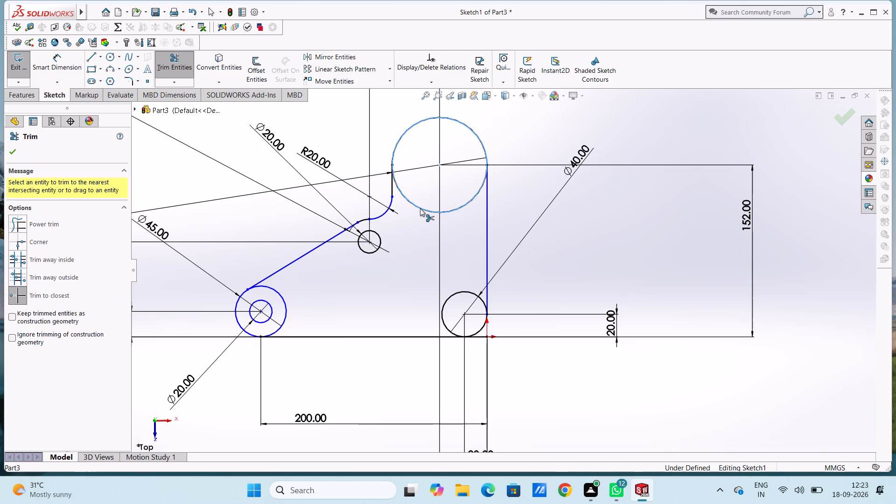
{"action": "left_click", "coordinate": [461, 291]}
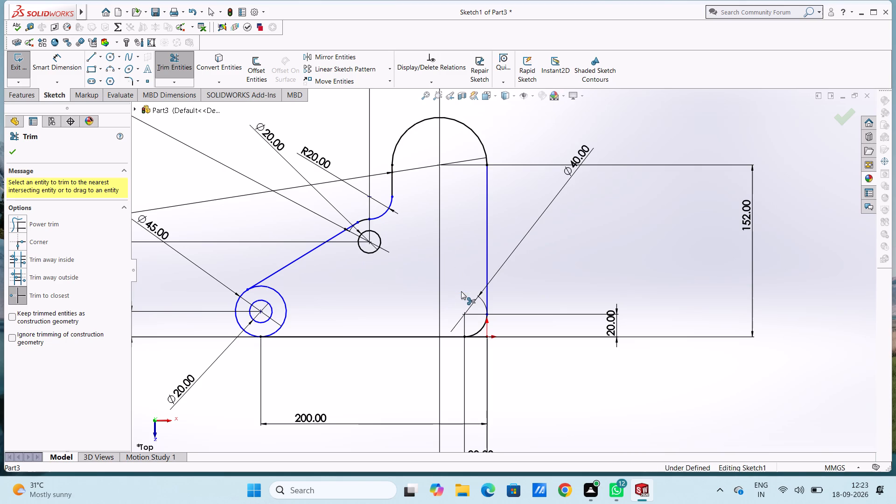
{"action": "left_click", "coordinate": [281, 295]}
{"action": "scroll", "coordinate": [281, 295], "scroll_direction": "up", "scroll_amount": 5}
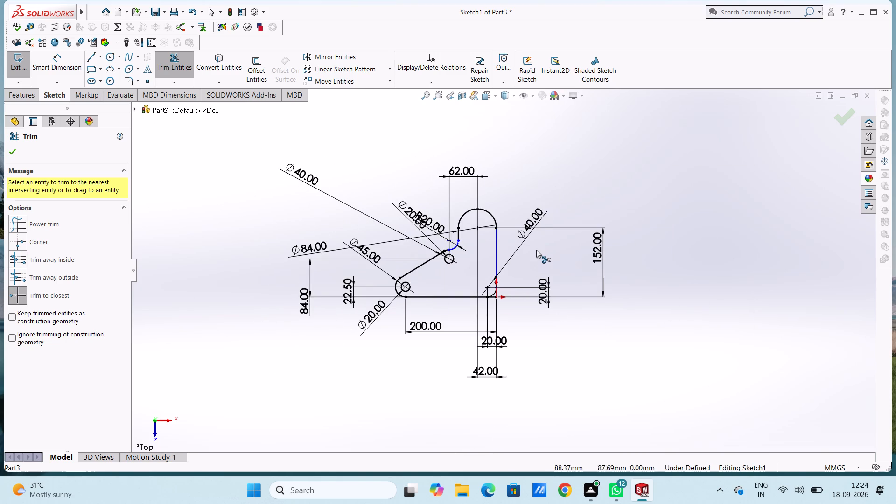
{"action": "scroll", "coordinate": [535, 250], "scroll_direction": "down", "scroll_amount": 2}
{"action": "key", "text": "Escape"}
{"action": "key", "text": "Escape"}
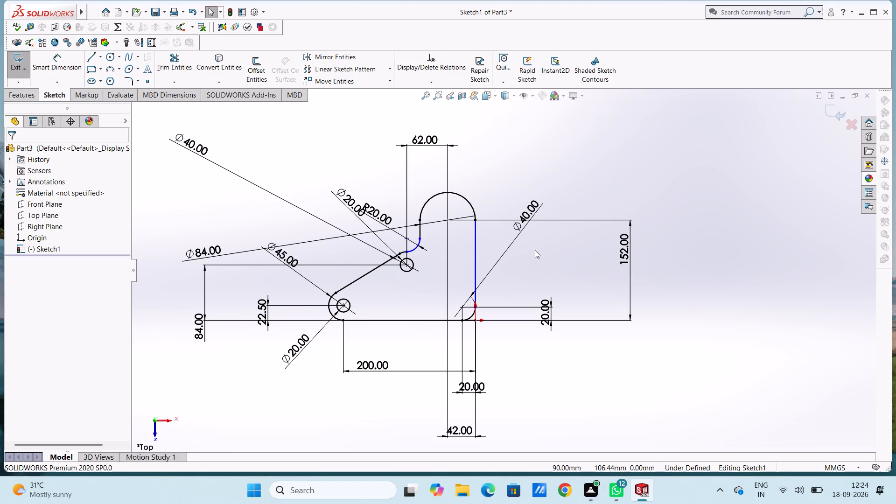
Add a 132 mm length dimension to the long vertical line on the outline's right side.
{"action": "left_click", "coordinate": [54, 62]}
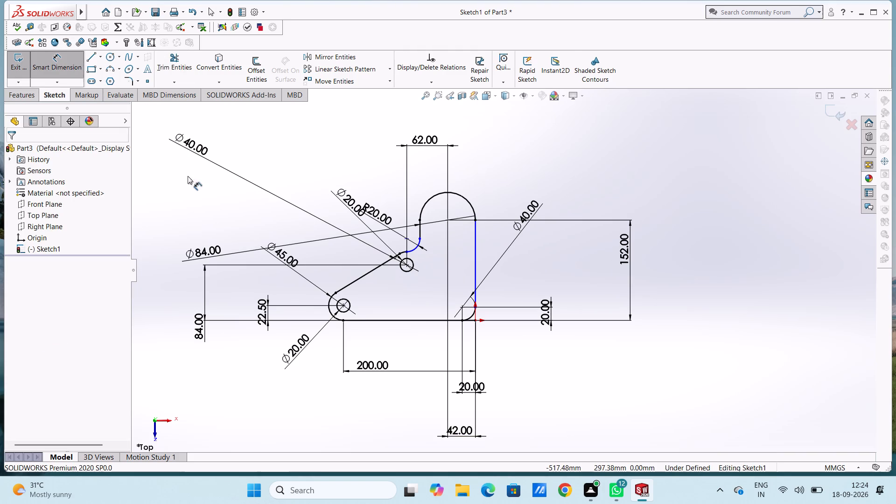
{"action": "left_click_drag", "start_coordinate": [474, 257], "coordinate": [500, 258]}
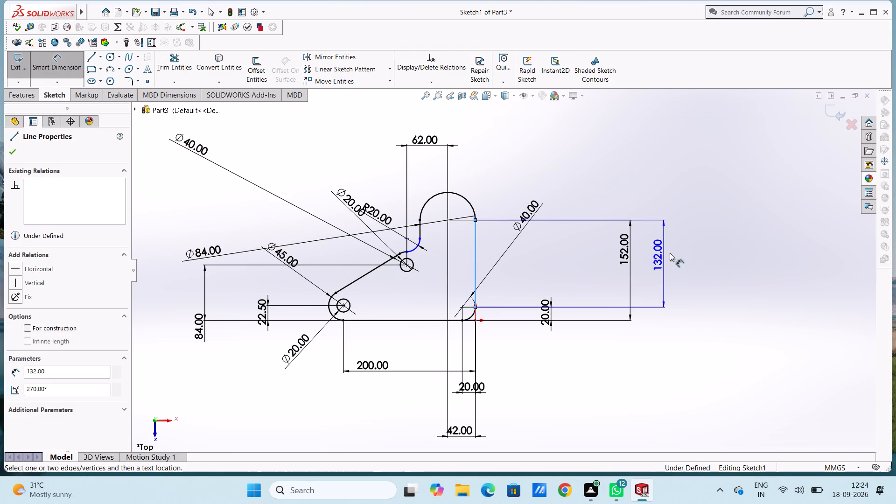
{"action": "left_click", "coordinate": [705, 242]}
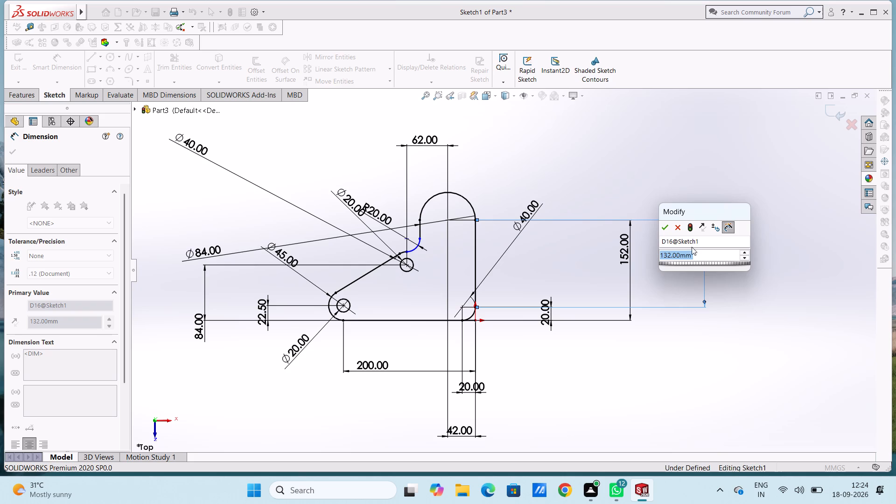
{"action": "left_click", "coordinate": [665, 231]}
{"action": "left_click", "coordinate": [658, 180]}
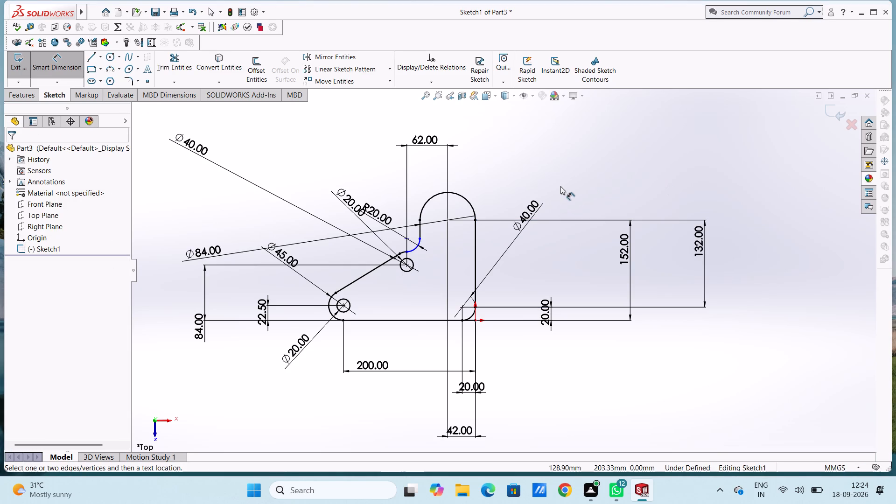
{"action": "key", "text": "Escape"}
{"action": "key", "text": "Escape"}
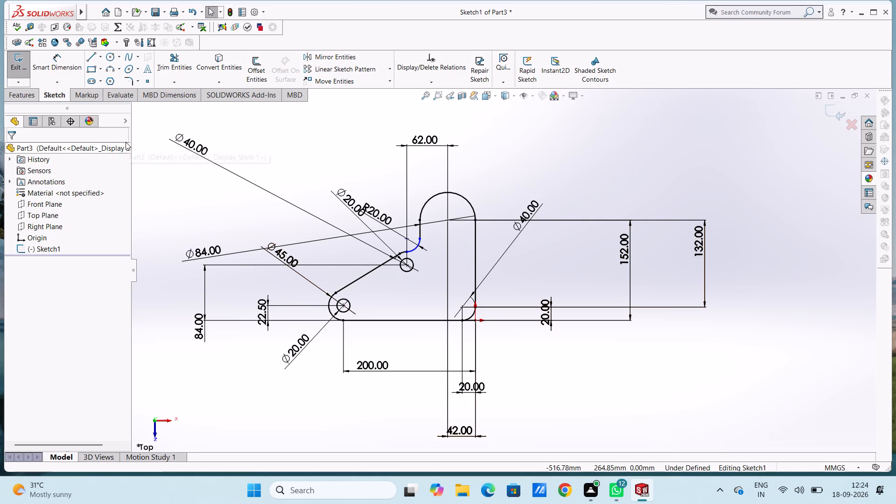
Extrude the closed outline region with its two holes as an 18 mm blind boss.
{"action": "left_click", "coordinate": [18, 98]}
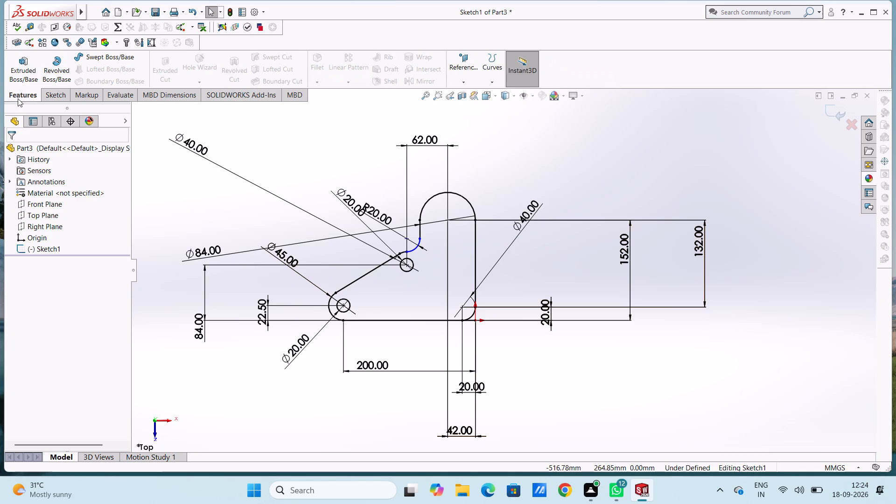
{"action": "left_click", "coordinate": [22, 70]}
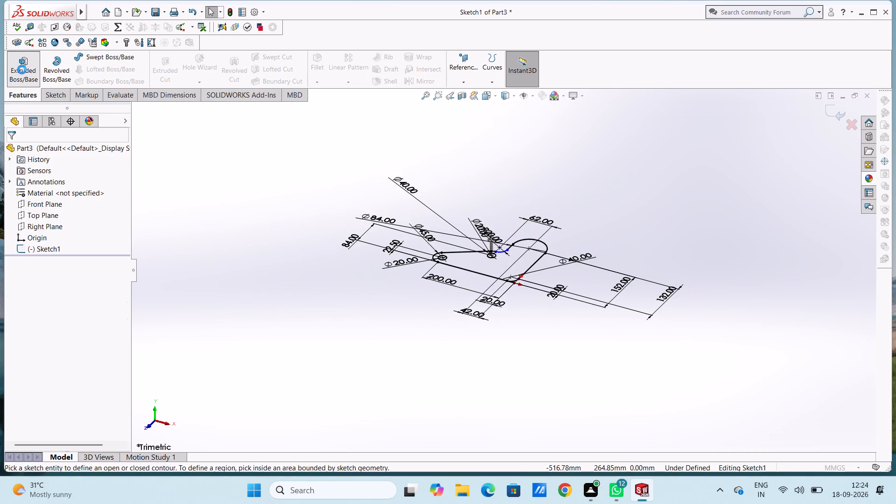
{"action": "left_click", "coordinate": [471, 258]}
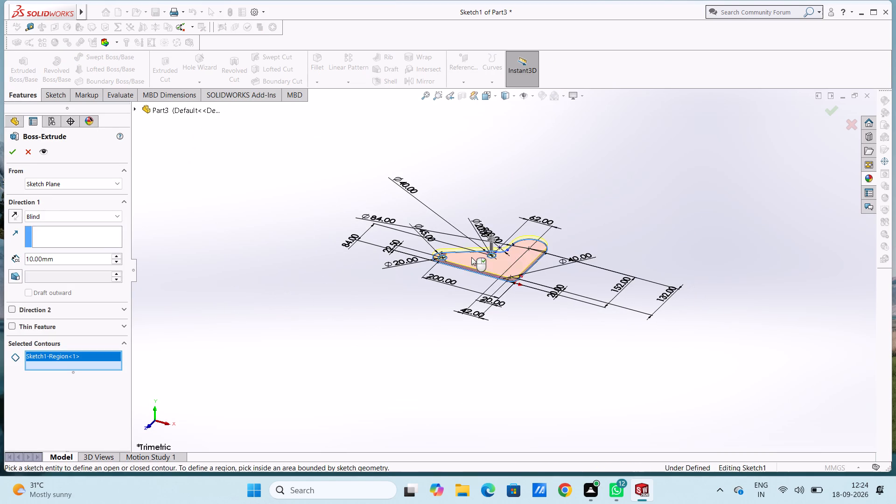
{"action": "middle_click_drag", "start_coordinate": [463, 171], "coordinate": [465, 181]}
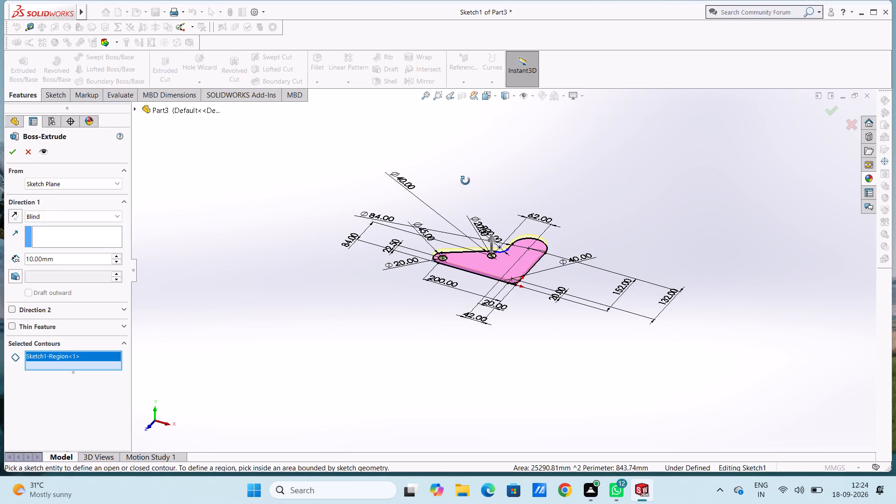
{"action": "middle_click_drag", "start_coordinate": [465, 181], "coordinate": [466, 187]}
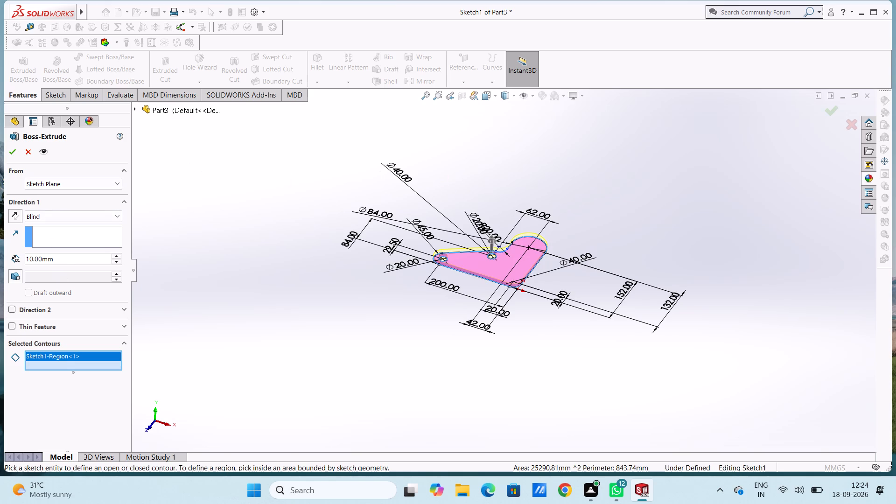
{"action": "double_click", "coordinate": [70, 261]}
{"action": "type", "text": "18"}
{"action": "key", "text": "Return"}
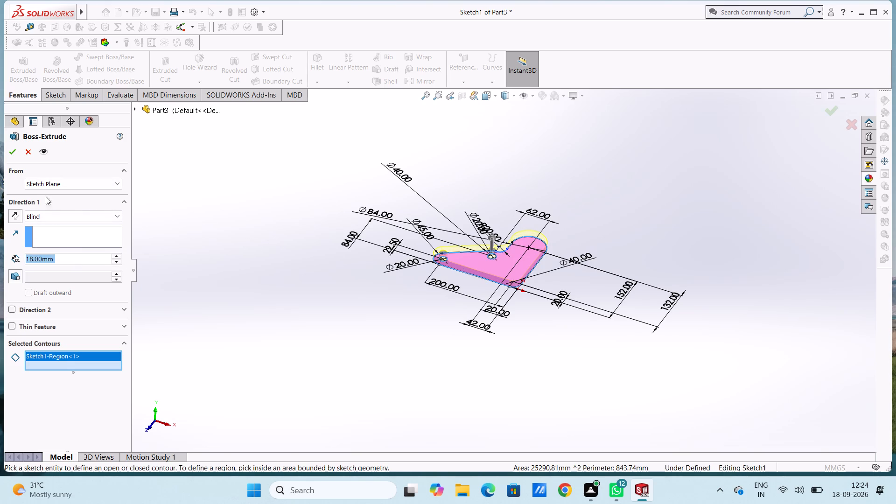
{"action": "left_click", "coordinate": [17, 151]}
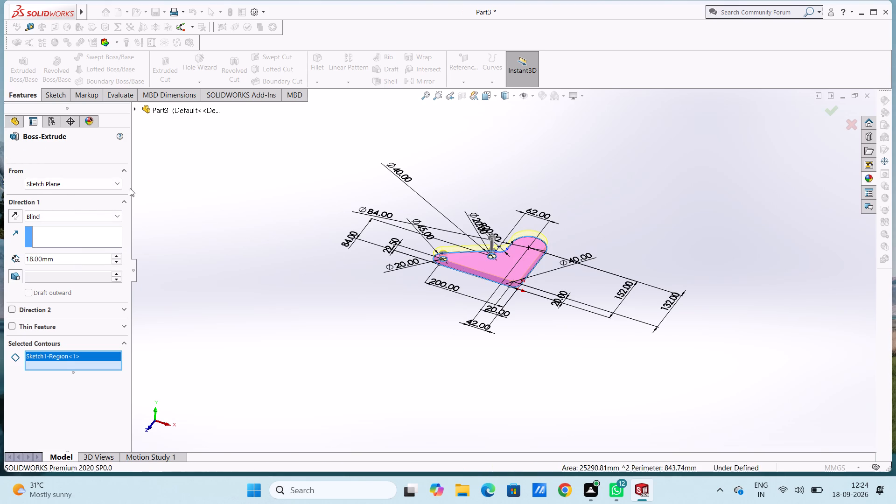
{"action": "left_click", "coordinate": [226, 185]}
Examine the extruded plate by orbiting it and viewing it from the front, sides, top and isometric directions.
{"action": "middle_click_drag", "start_coordinate": [355, 159], "coordinate": [297, 308]}
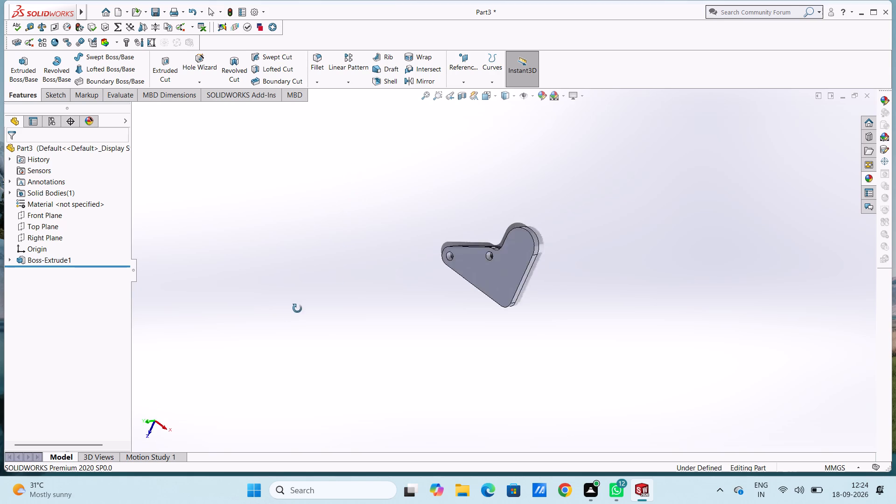
{"action": "middle_click_drag", "start_coordinate": [297, 308], "coordinate": [323, 225]}
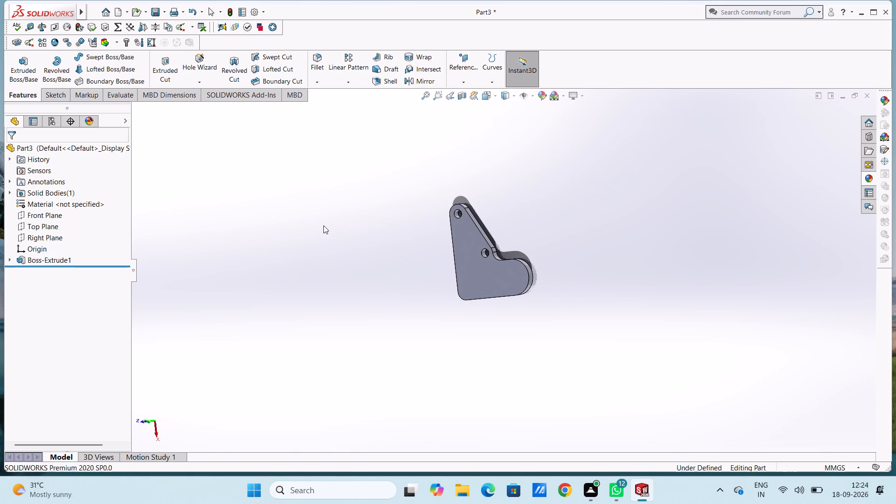
{"action": "key", "text": "ctrl+1"}
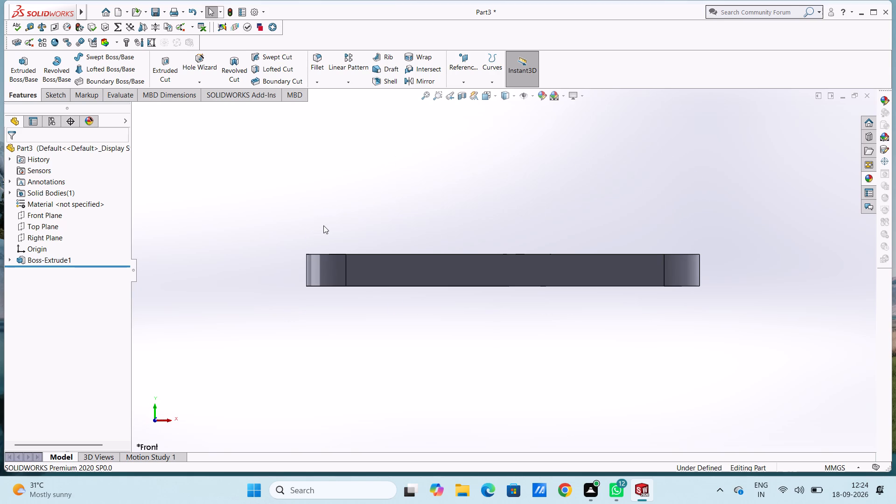
{"action": "key", "text": "ctrl+2"}
{"action": "key", "text": "ctrl+3"}
{"action": "key", "text": "ctrl+4"}
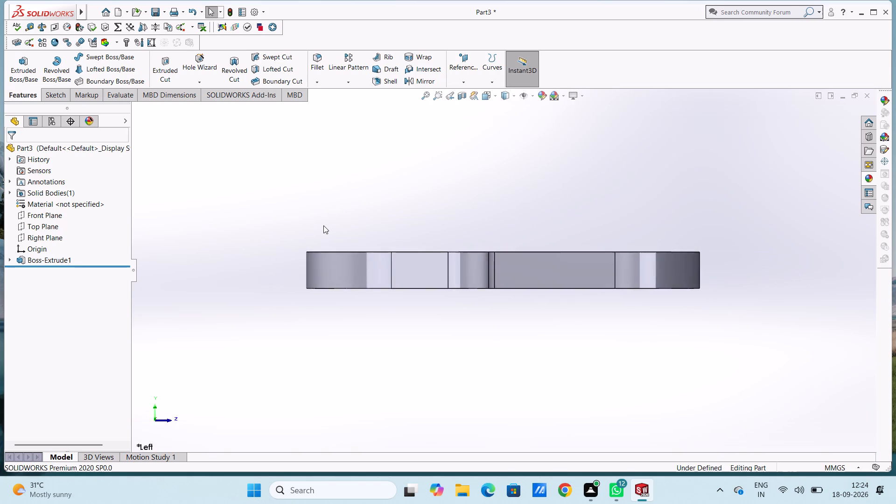
{"action": "key", "text": "ctrl+5"}
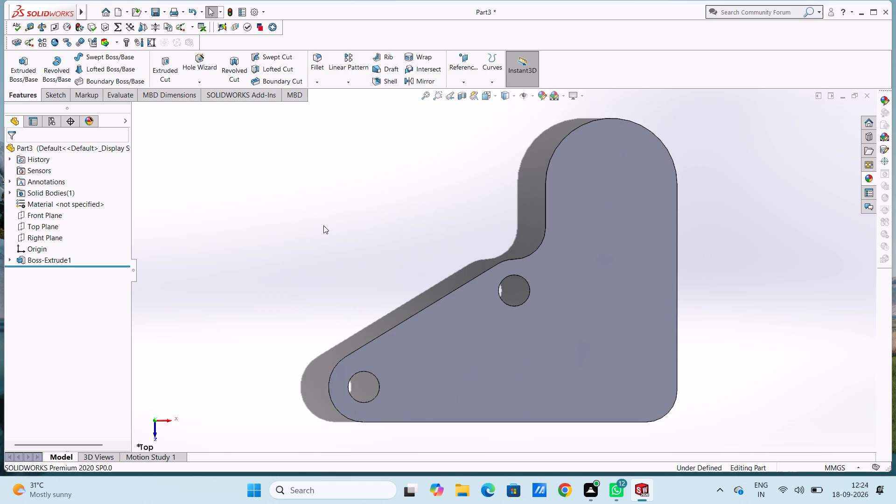
{"action": "key", "text": "ctrl+7"}
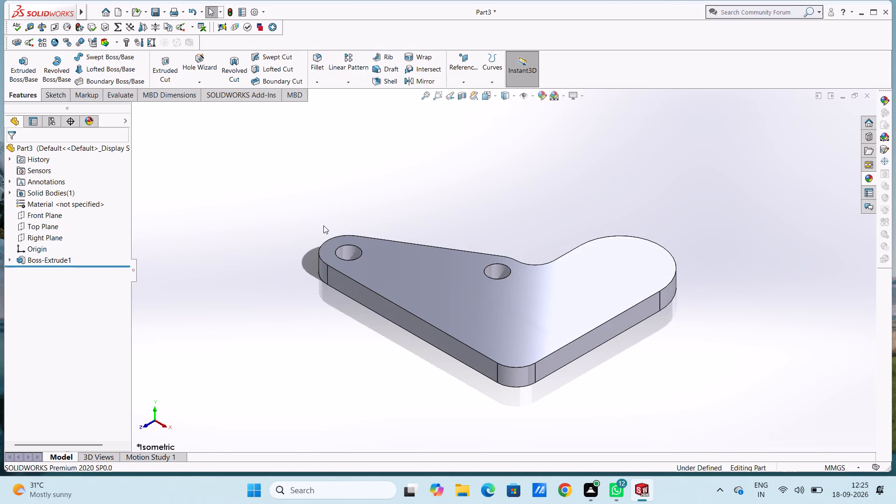
Sketch a circle of 42 mm radius on the plate's top face, concentric with its large rounded end.
{"action": "key", "text": "ctrl+5"}
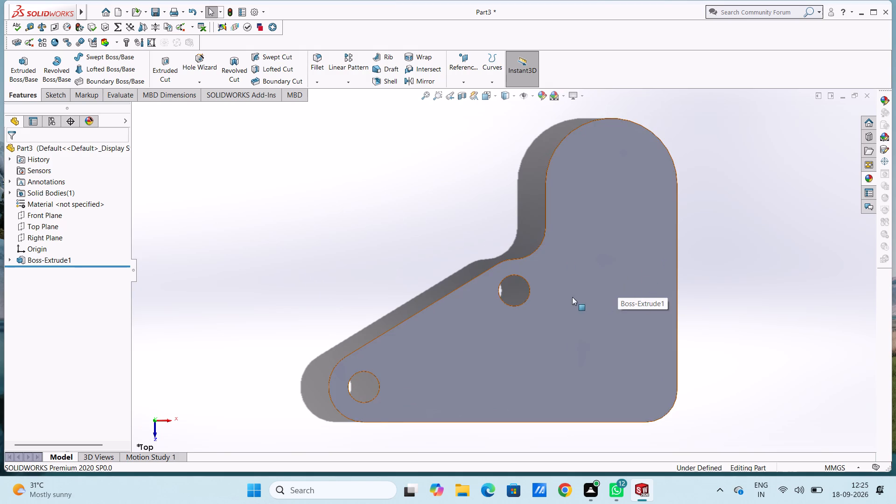
{"action": "scroll", "coordinate": [567, 296], "scroll_direction": "up", "scroll_amount": 1}
{"action": "scroll", "coordinate": [696, 304], "scroll_direction": "down", "scroll_amount": 3}
{"action": "scroll", "coordinate": [527, 334], "scroll_direction": "up", "scroll_amount": 4}
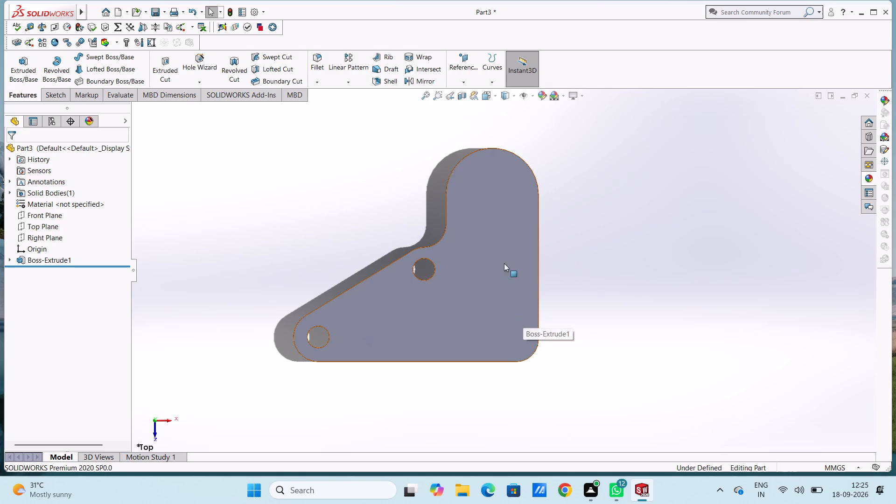
{"action": "left_click", "coordinate": [498, 207]}
{"action": "left_click", "coordinate": [537, 177]}
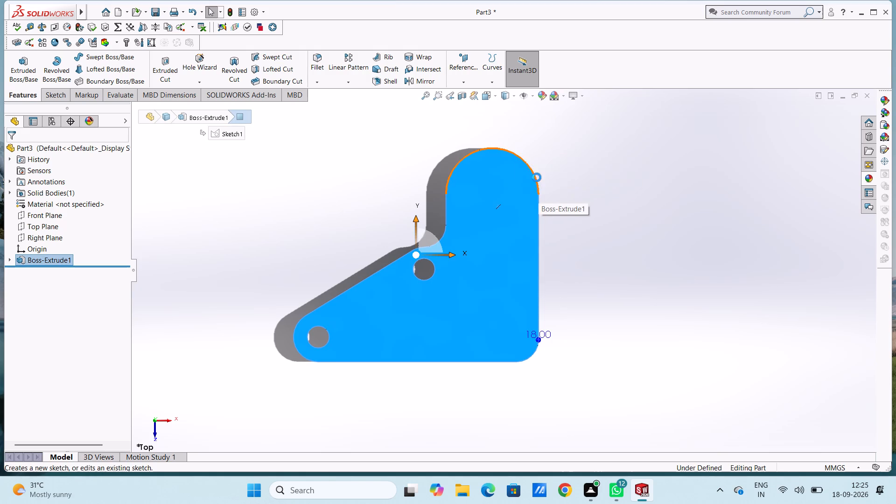
{"action": "left_click", "coordinate": [413, 170]}
{"action": "scroll", "coordinate": [697, 240], "scroll_direction": "down", "scroll_amount": 2}
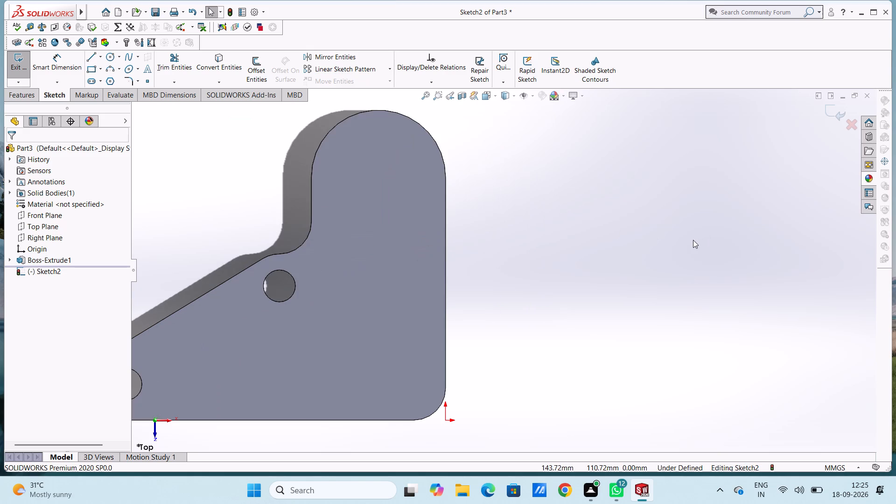
{"action": "left_click", "coordinate": [108, 58]}
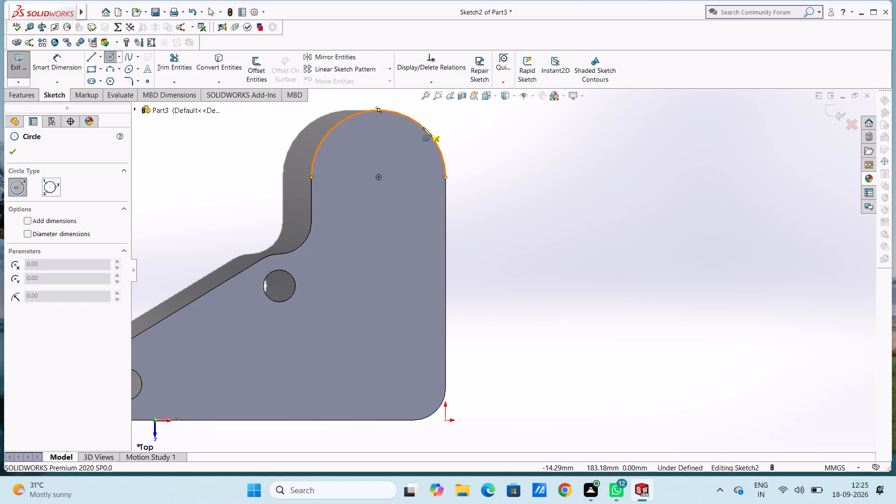
{"action": "left_click", "coordinate": [378, 175]}
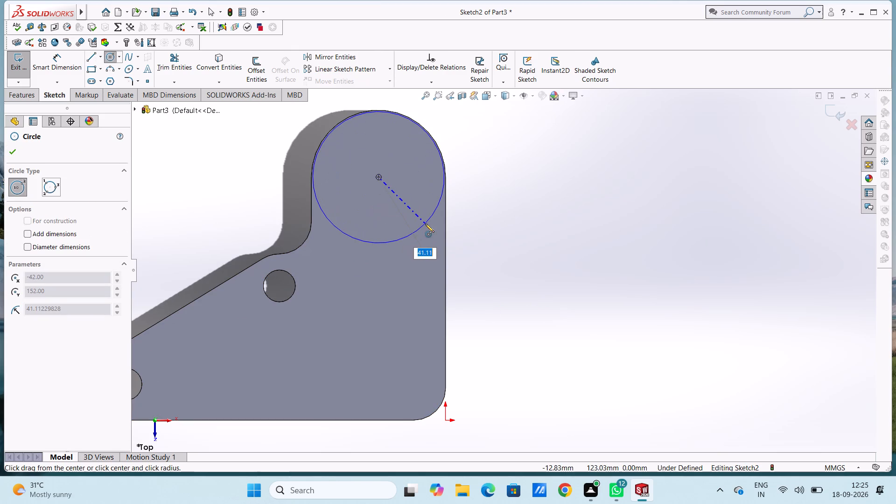
{"action": "type", "text": "42"}
{"action": "key", "text": "Return"}
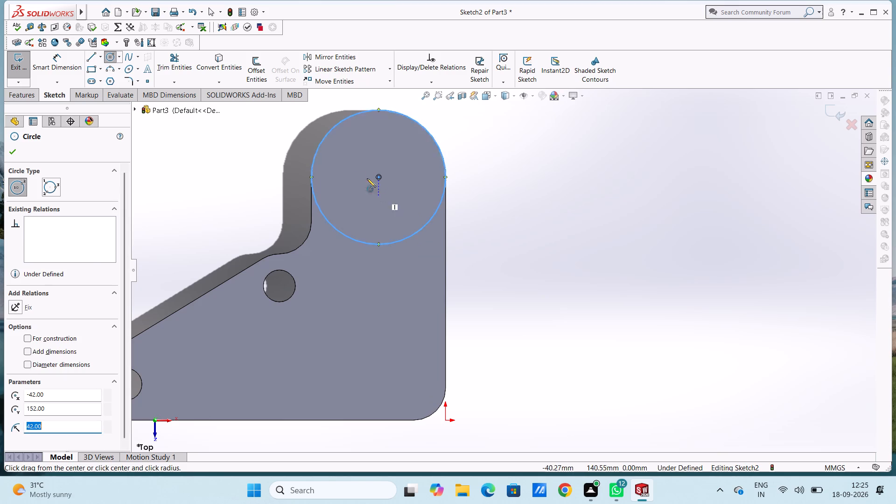
Add an 84 mm diameter dimension to the circle at the plate's rounded end.
{"action": "left_click", "coordinate": [53, 70]}
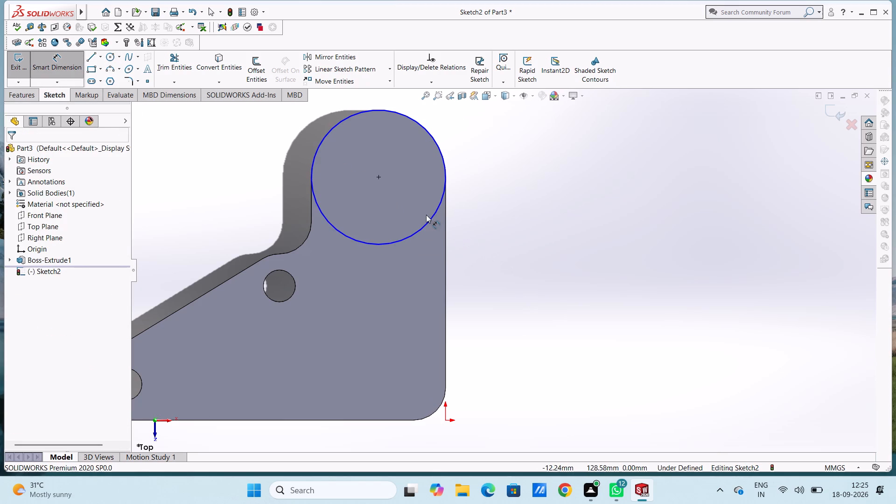
{"action": "left_click", "coordinate": [431, 220]}
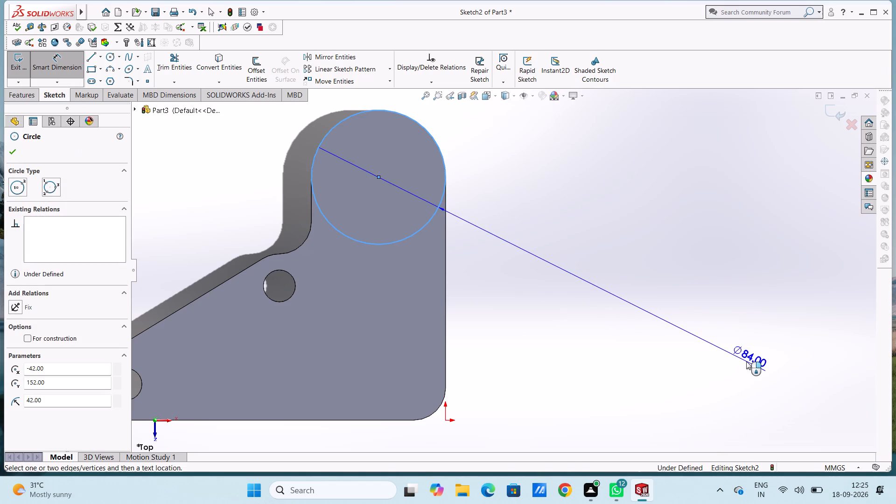
{"action": "left_click", "coordinate": [746, 361]}
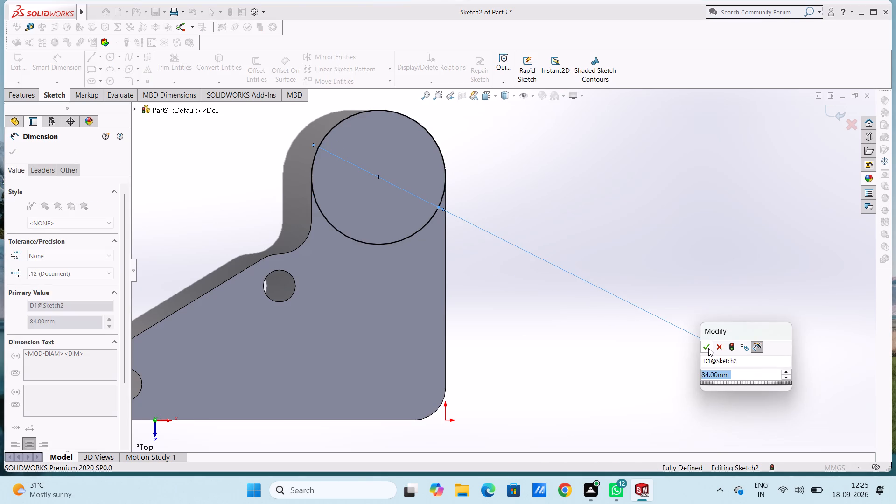
{"action": "left_click", "coordinate": [708, 348]}
{"action": "left_click", "coordinate": [698, 295]}
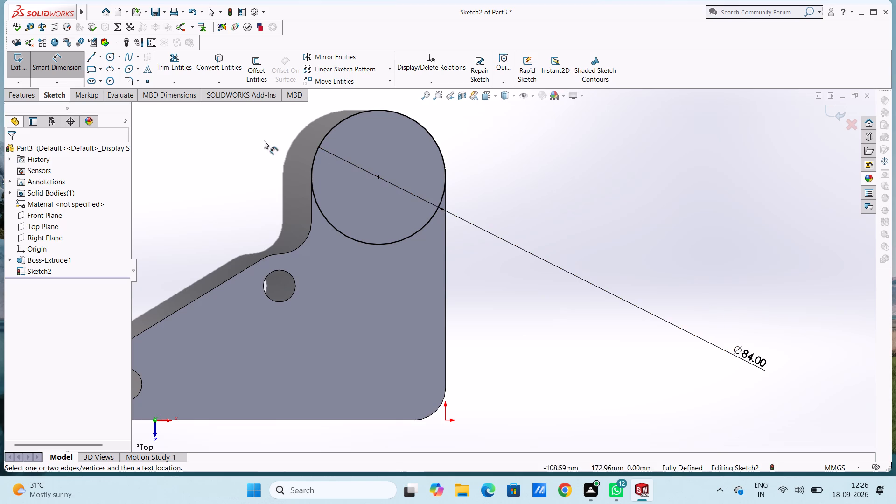
Extrude the 84 mm circle 84 mm outward from the plate face as a blind boss with merged result.
{"action": "scroll", "coordinate": [291, 187], "scroll_direction": "up", "scroll_amount": 3}
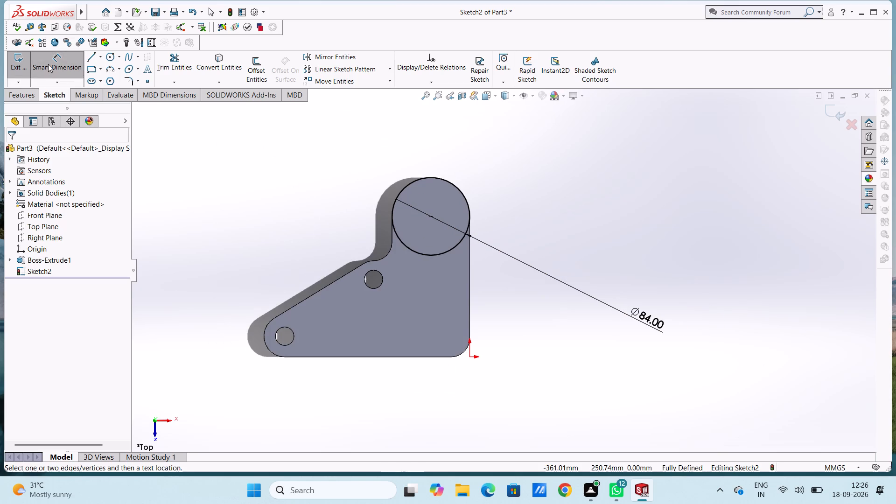
{"action": "left_click", "coordinate": [48, 63]}
{"action": "left_click", "coordinate": [25, 98]}
{"action": "left_click", "coordinate": [25, 72]}
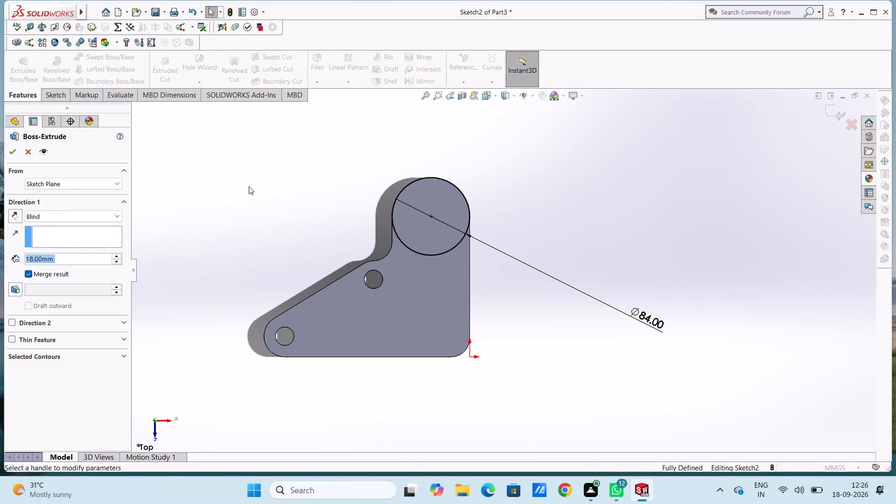
{"action": "scroll", "coordinate": [297, 228], "scroll_direction": "up", "scroll_amount": 1}
{"action": "middle_click_drag", "start_coordinate": [297, 227], "coordinate": [279, 202]}
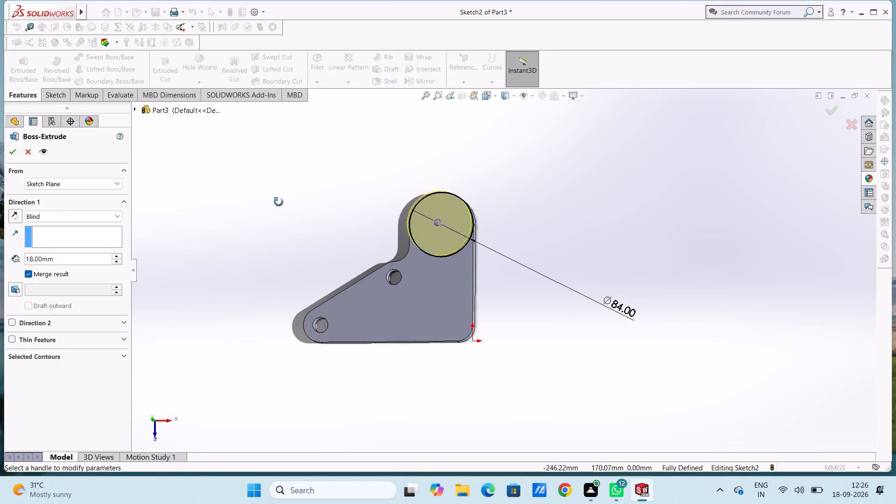
{"action": "middle_click_drag", "start_coordinate": [279, 202], "coordinate": [257, 177]}
{"action": "double_click", "coordinate": [94, 259]}
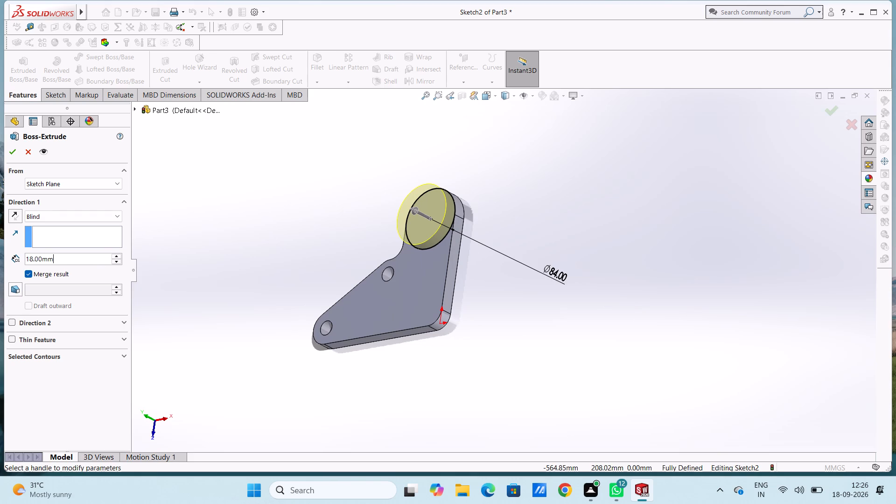
{"action": "type", "text": "84"}
{"action": "key", "text": "Return"}
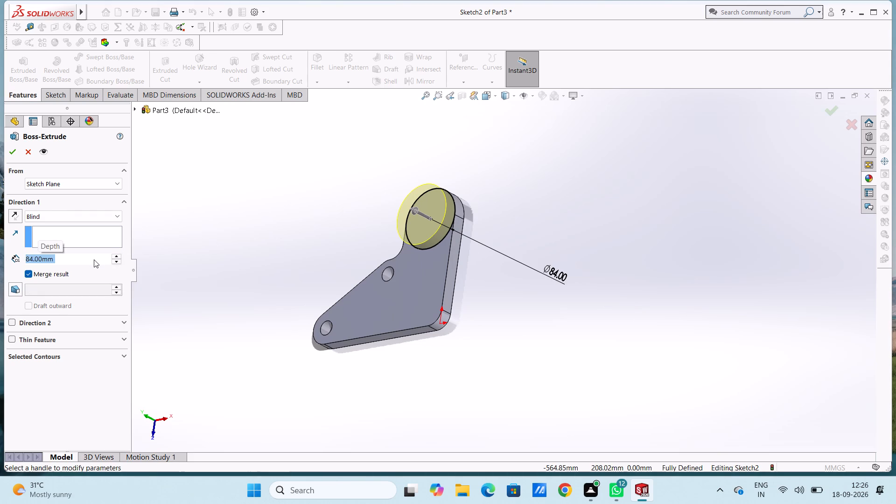
{"action": "left_click", "coordinate": [8, 153]}
{"action": "left_click", "coordinate": [223, 237]}
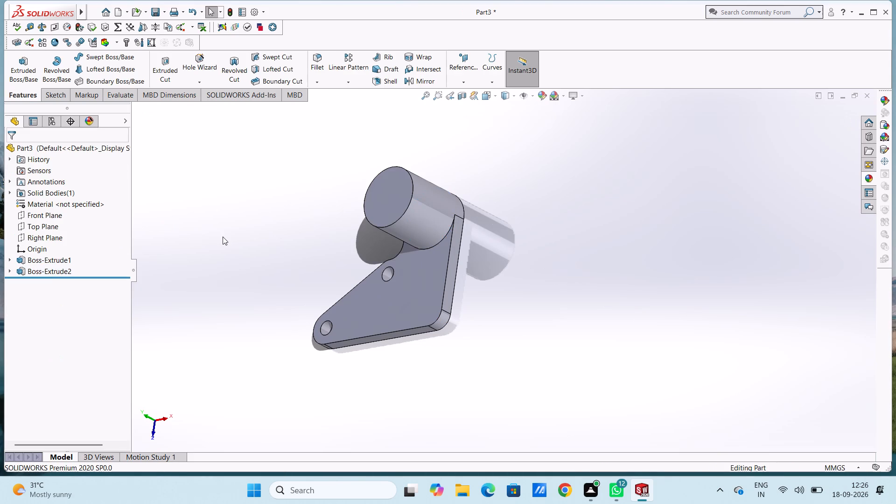
Start a sketch on the boss's circular end face and draw a 20 mm radius circle concentric with the boss.
{"action": "middle_click_drag", "start_coordinate": [224, 237], "coordinate": [239, 249]}
{"action": "key", "text": "ctrl+5"}
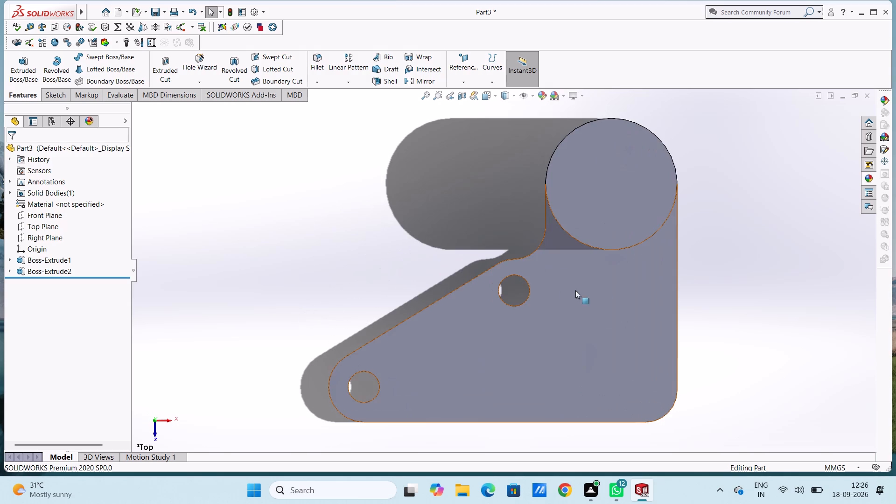
{"action": "left_click", "coordinate": [641, 205]}
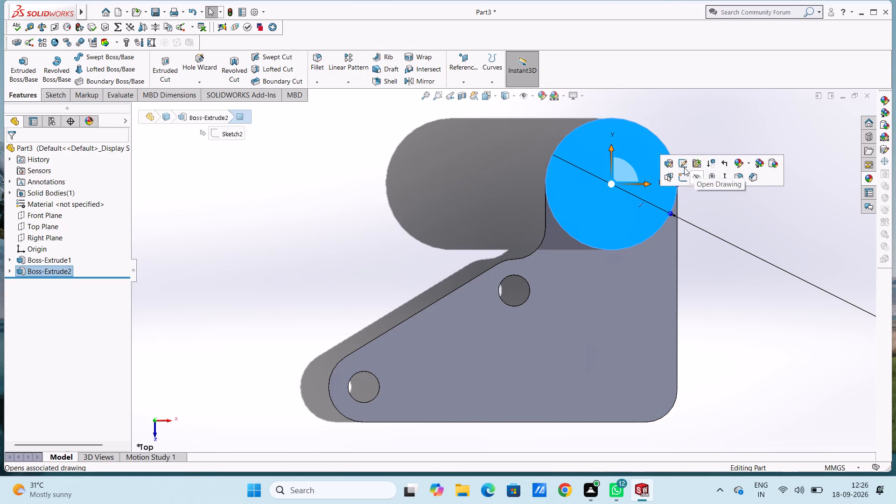
{"action": "left_click", "coordinate": [683, 179]}
{"action": "left_click", "coordinate": [732, 184]}
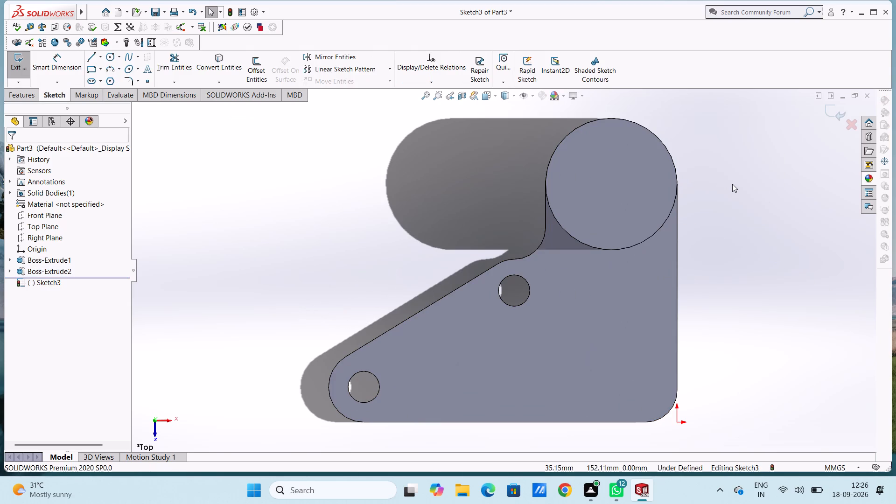
{"action": "scroll", "coordinate": [720, 180], "scroll_direction": "down", "scroll_amount": 3}
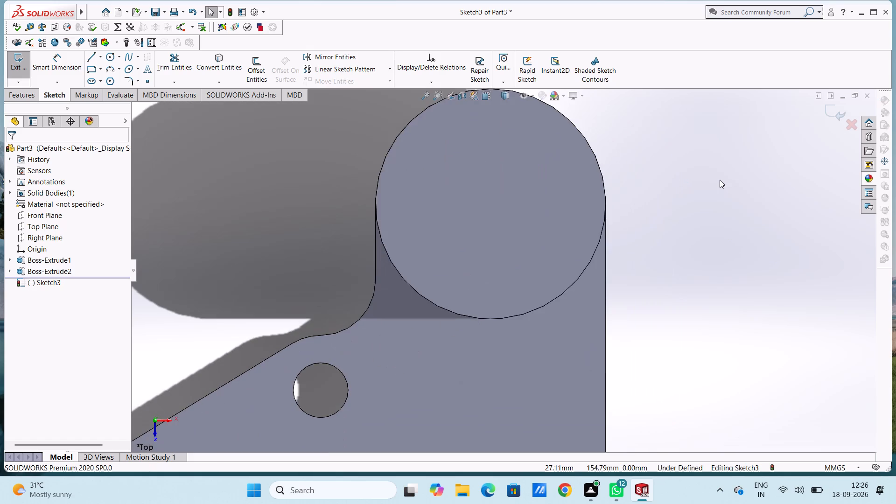
{"action": "left_click", "coordinate": [114, 61]}
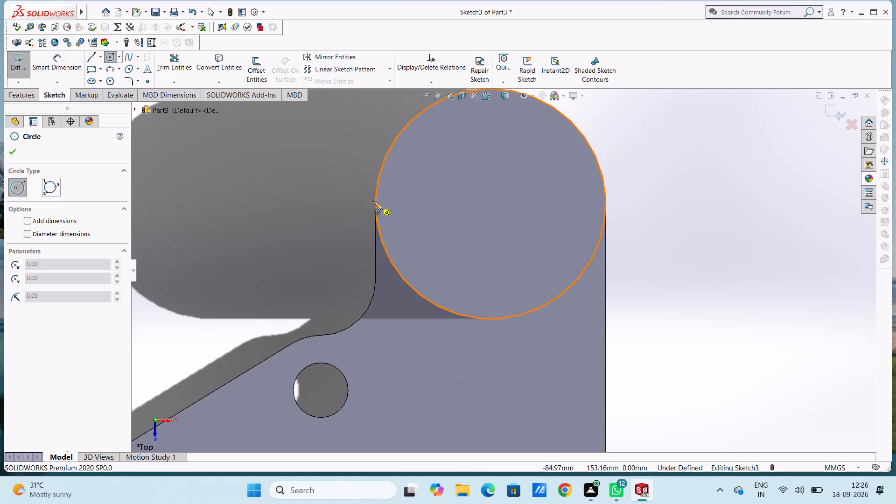
{"action": "left_click", "coordinate": [491, 202]}
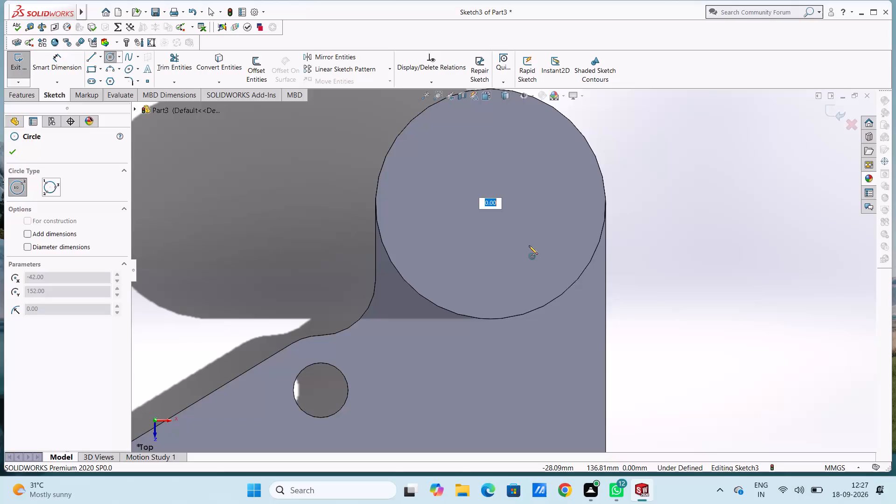
{"action": "type", "text": "20"}
{"action": "key", "text": "Return"}
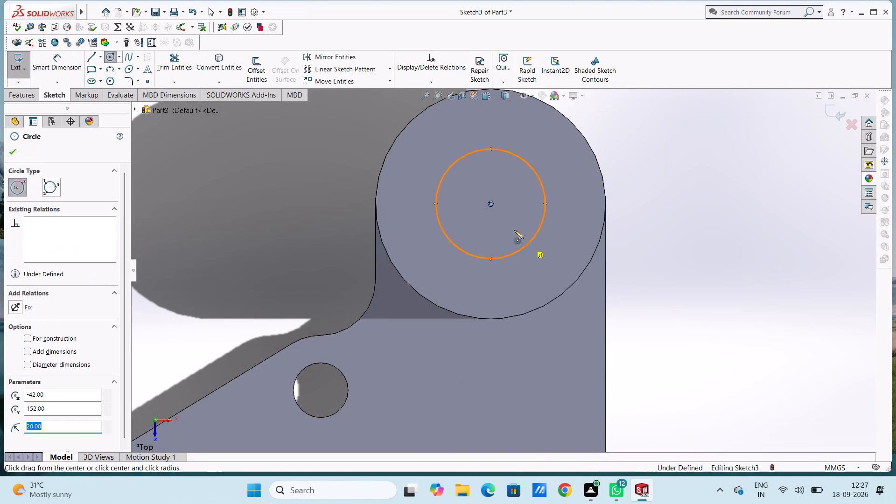
Sketch a second circle of 30 mm radius from the same centre on the boss's end face.
{"action": "left_click", "coordinate": [490, 204]}
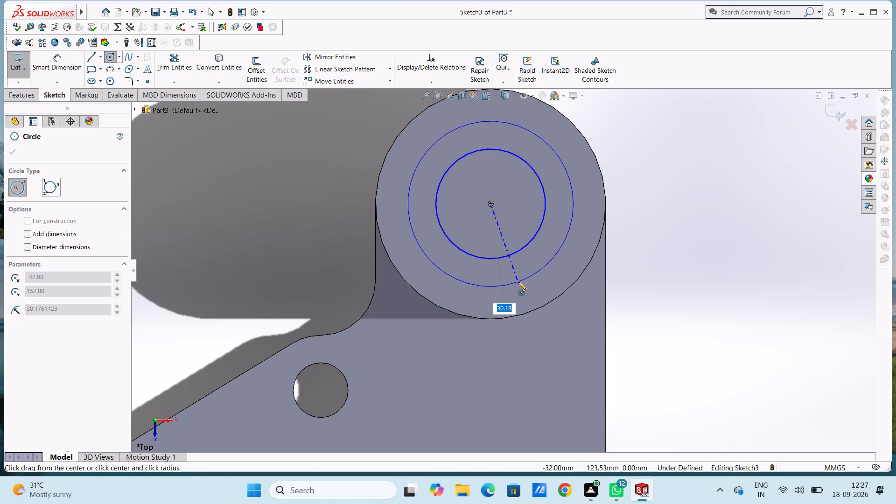
{"action": "type", "text": "30"}
{"action": "key", "text": "Return"}
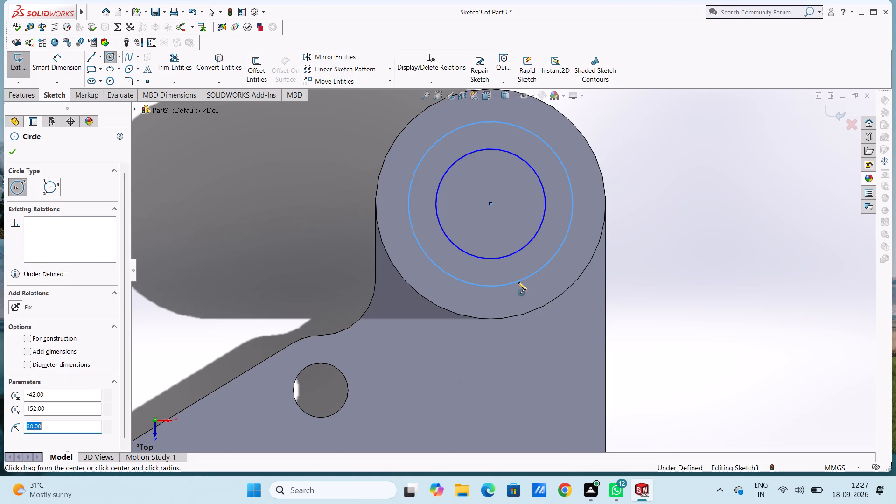
{"action": "key", "text": "Escape"}
{"action": "key", "text": "Escape"}
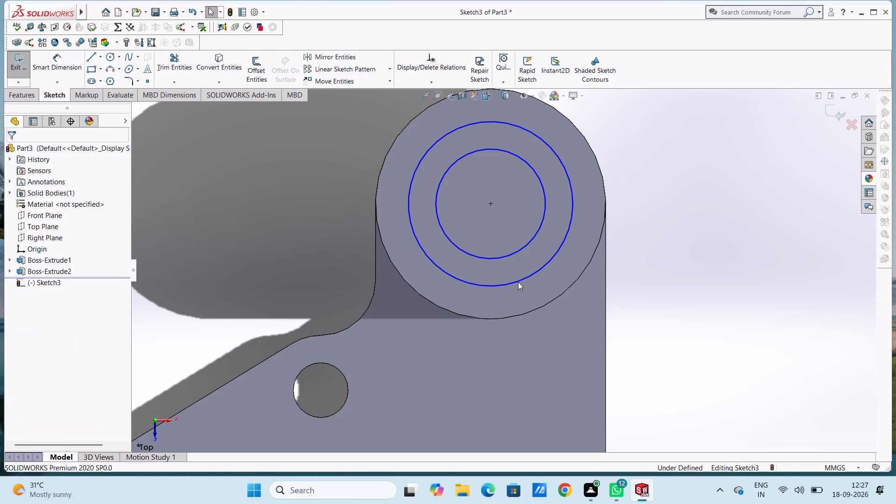
Sketch a vertical line from the circles' centre up past the boss's outer edge.
{"action": "scroll", "coordinate": [518, 282], "scroll_direction": "up", "scroll_amount": 2}
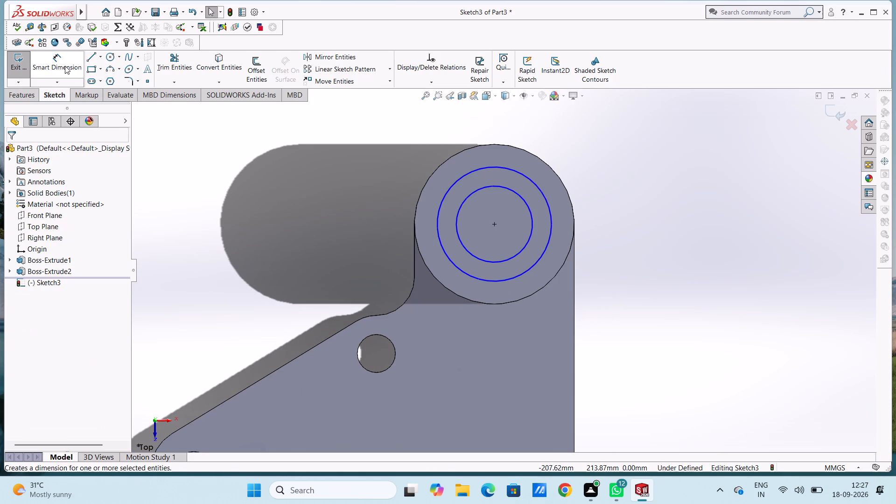
{"action": "left_click", "coordinate": [94, 60]}
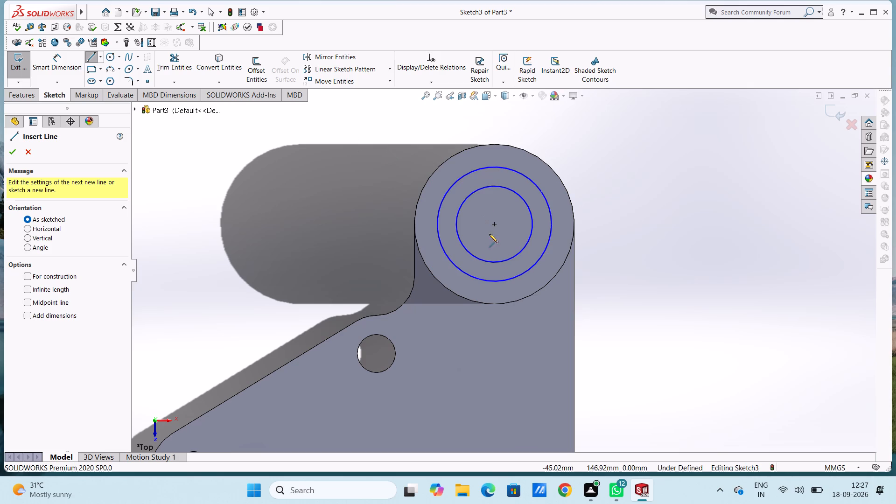
{"action": "left_click", "coordinate": [496, 224]}
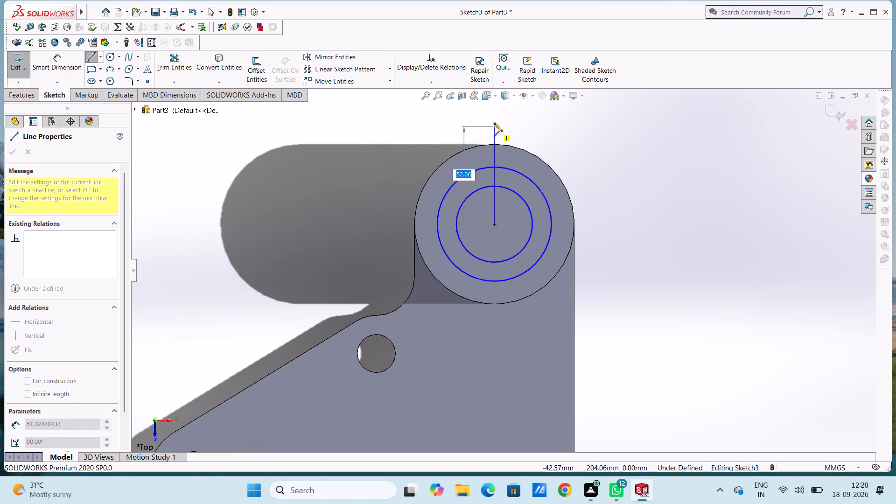
{"action": "left_click", "coordinate": [494, 122]}
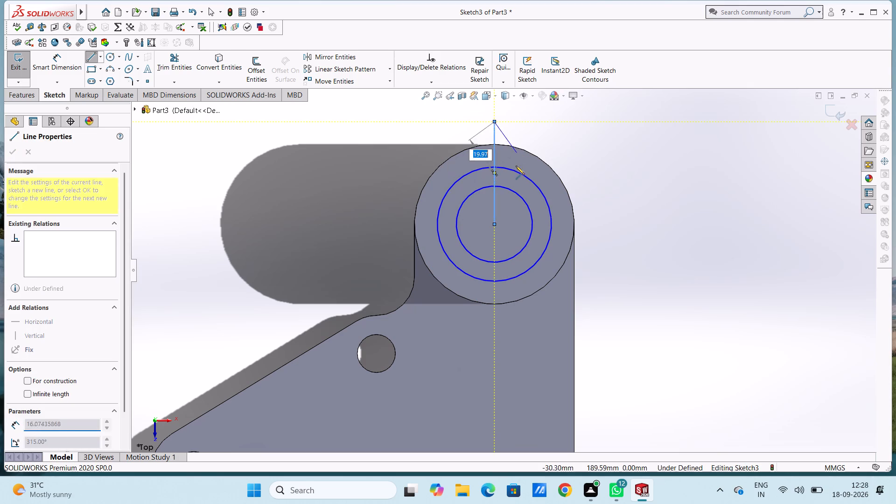
{"action": "key", "text": "Escape"}
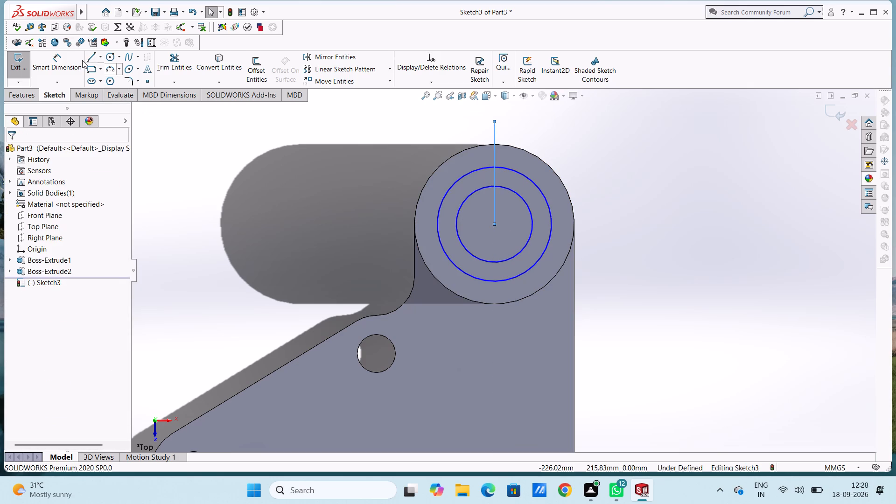
Sketch two slanted lines from the circles' centre past the boss's edge, about 61 mm up-right and about 60 mm up-left.
{"action": "left_click", "coordinate": [89, 56]}
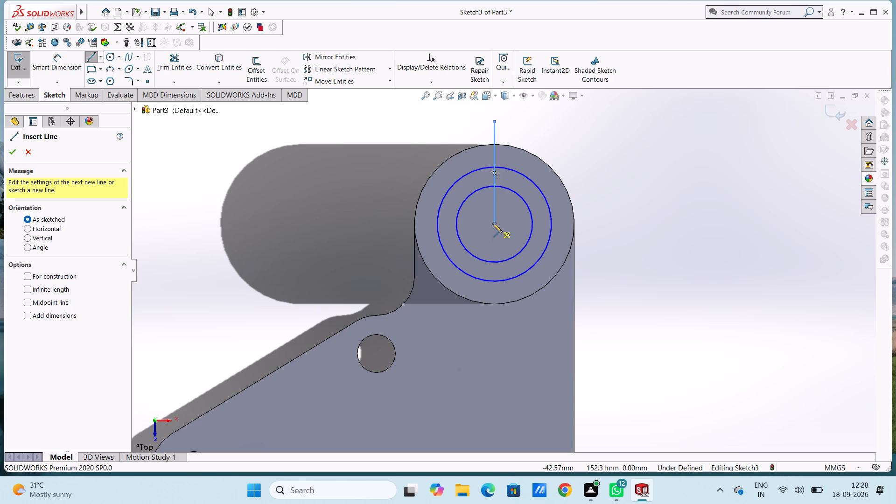
{"action": "left_click", "coordinate": [493, 223]}
{"action": "left_click", "coordinate": [569, 135]}
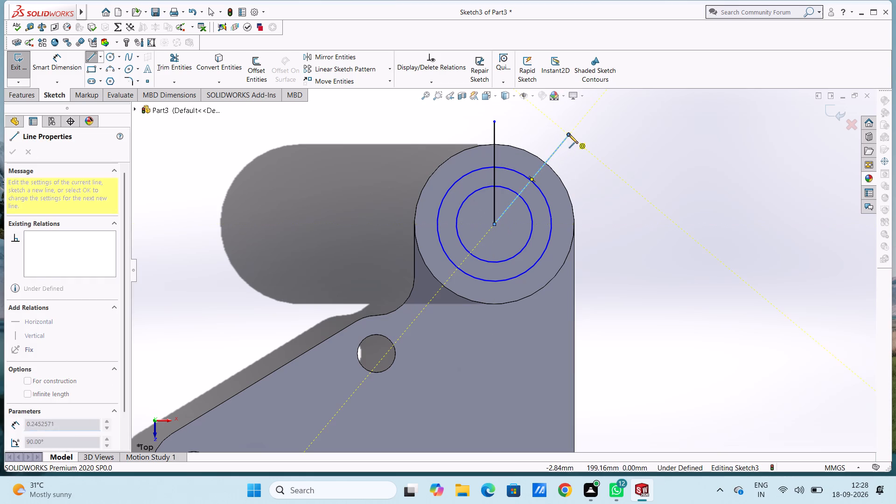
{"action": "key", "text": "Escape"}
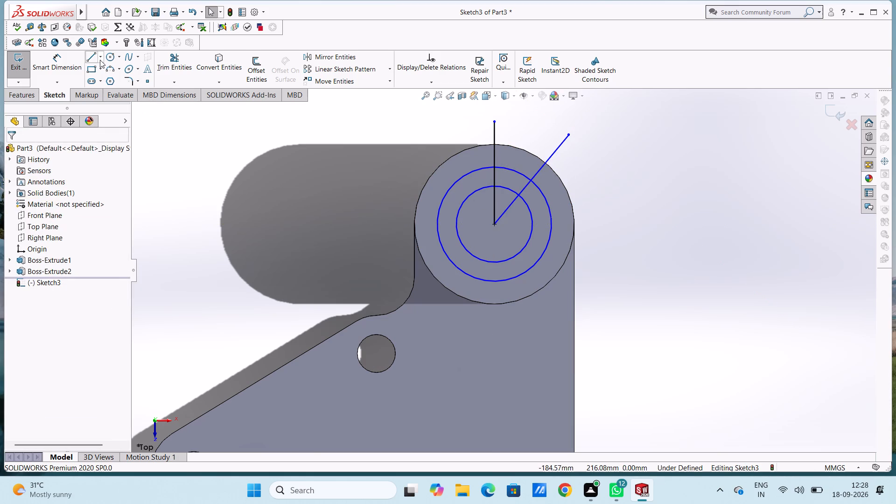
{"action": "left_click", "coordinate": [100, 60]}
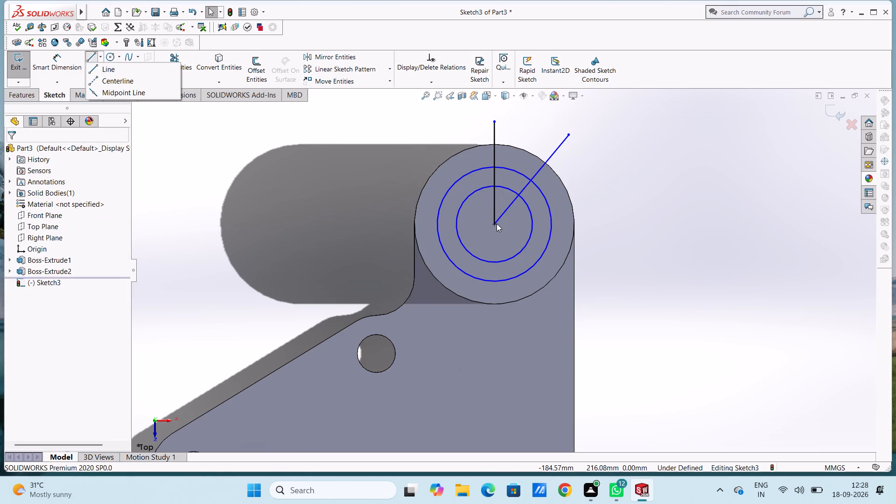
{"action": "left_click", "coordinate": [94, 58]}
{"action": "left_click", "coordinate": [493, 225]}
{"action": "left_click", "coordinate": [417, 139]}
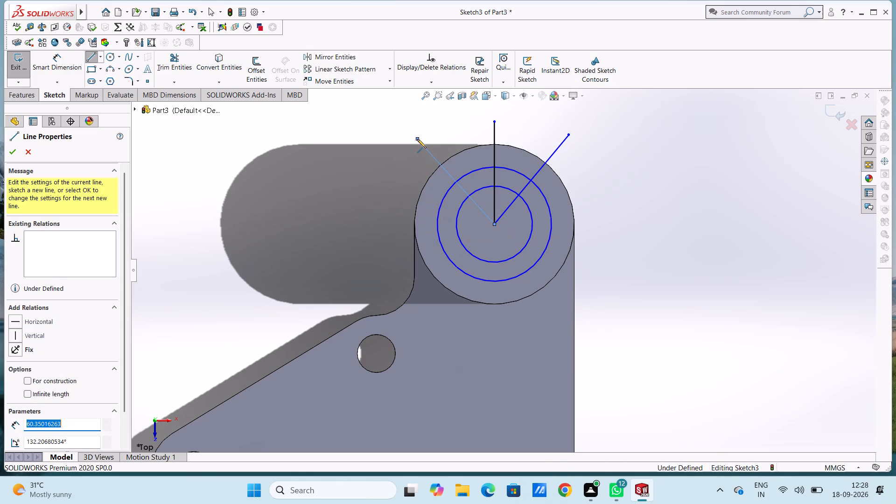
{"action": "key", "text": "Escape"}
{"action": "key", "text": "Escape"}
{"action": "key", "text": "Escape"}
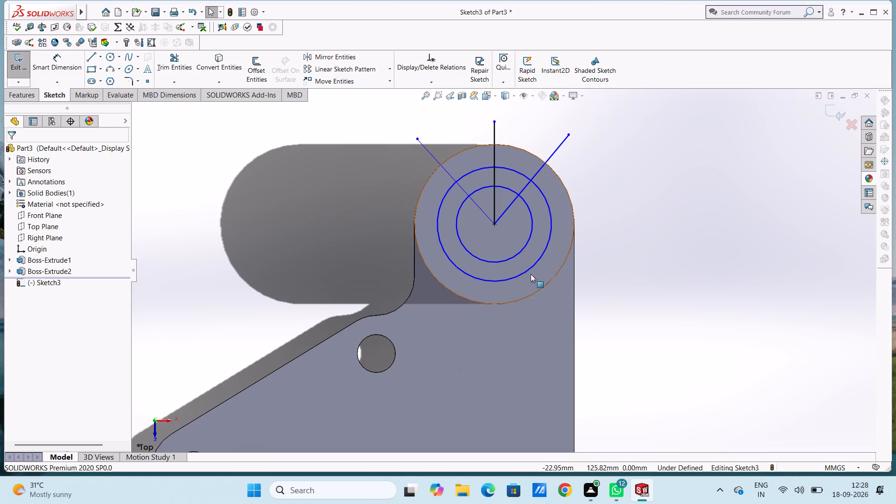
Add diameter dimensions of 60 mm to the outer sketched circle and 40 mm to the inner one.
{"action": "left_click", "coordinate": [59, 64]}
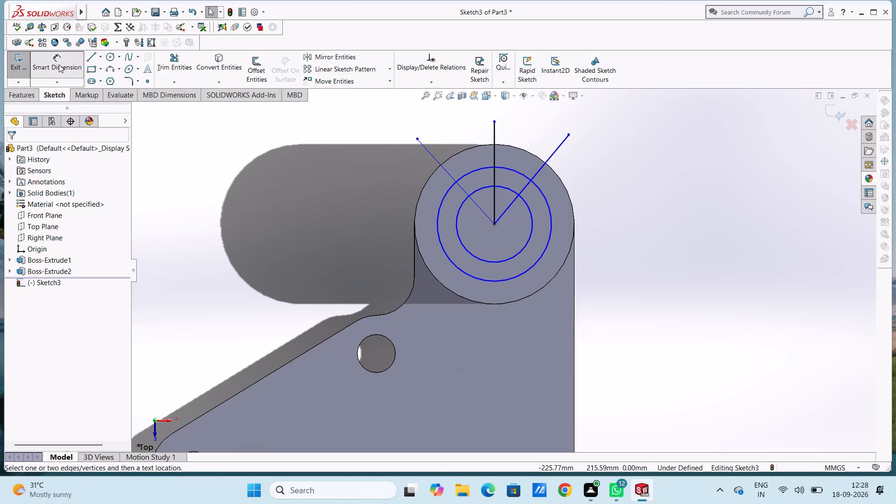
{"action": "left_click", "coordinate": [440, 222]}
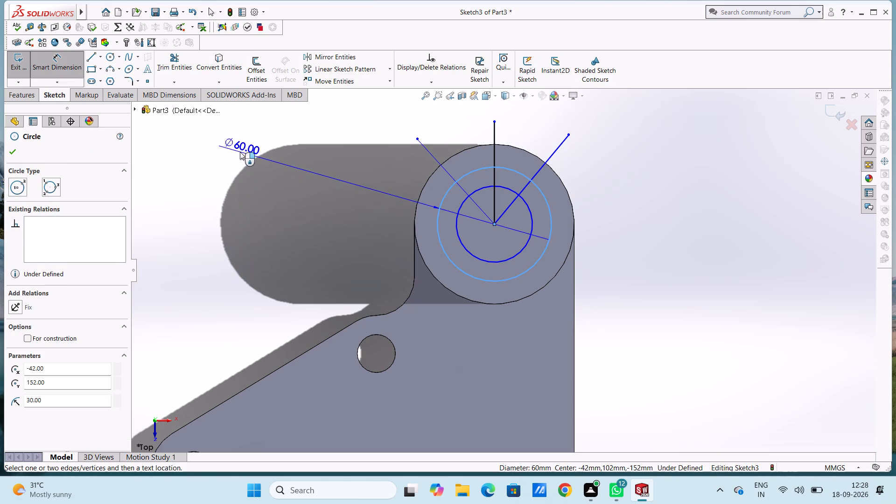
{"action": "left_click", "coordinate": [240, 152]}
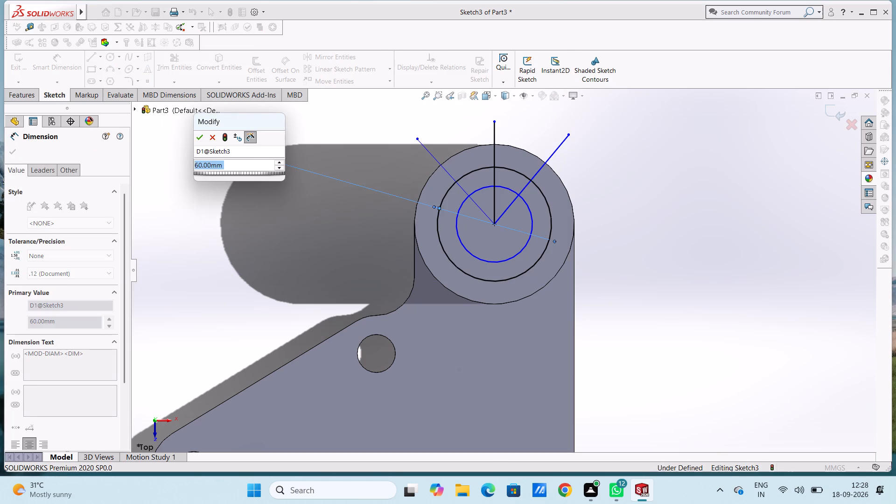
{"action": "left_click", "coordinate": [200, 140]}
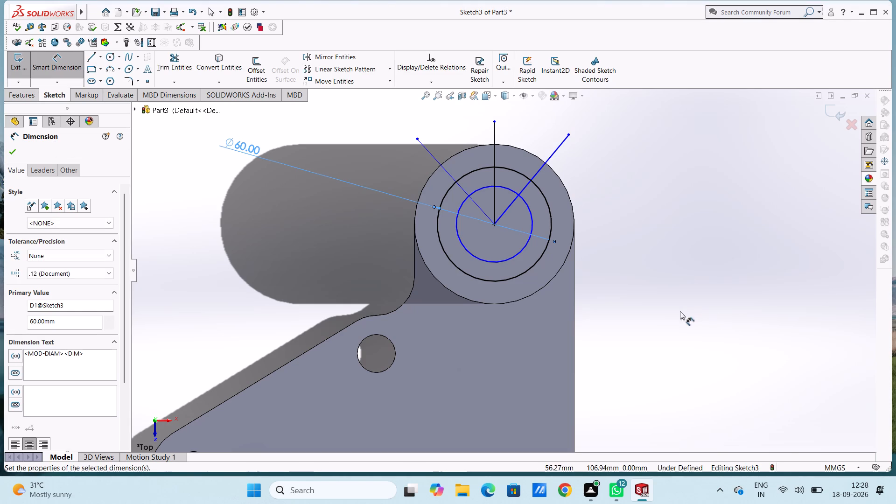
{"action": "left_click_drag", "start_coordinate": [778, 447], "coordinate": [772, 433]}
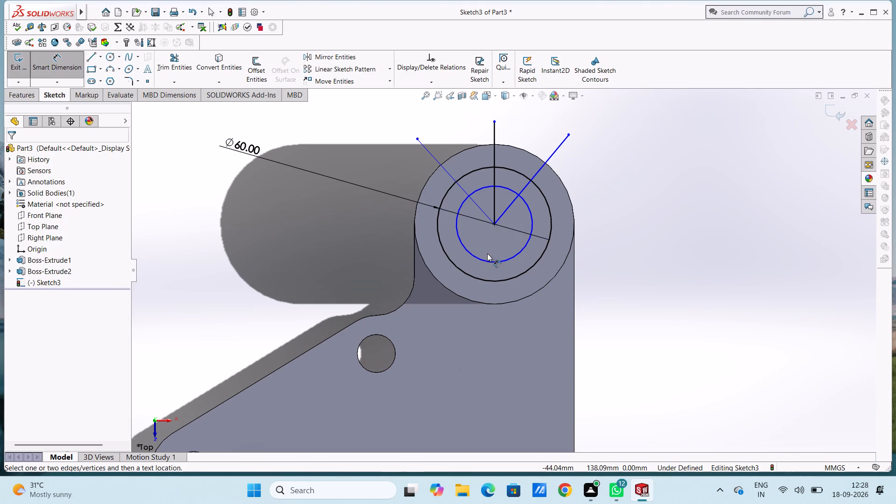
{"action": "left_click", "coordinate": [479, 258]}
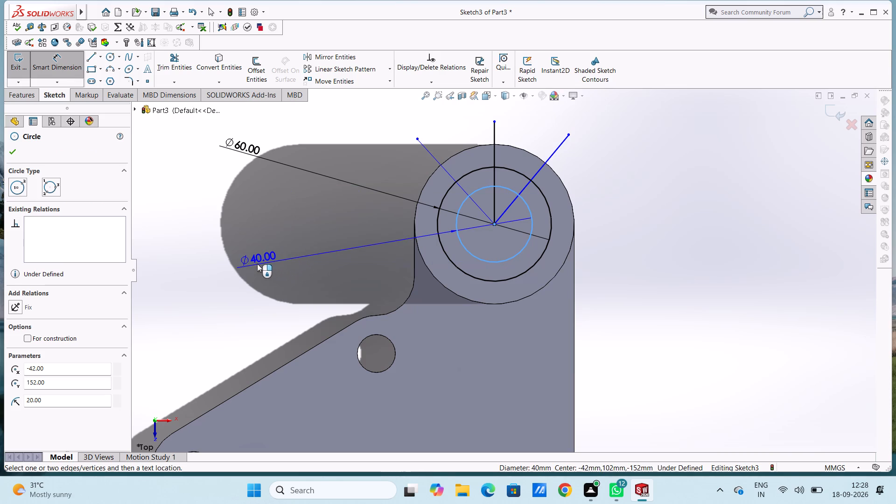
{"action": "left_click", "coordinate": [257, 264]}
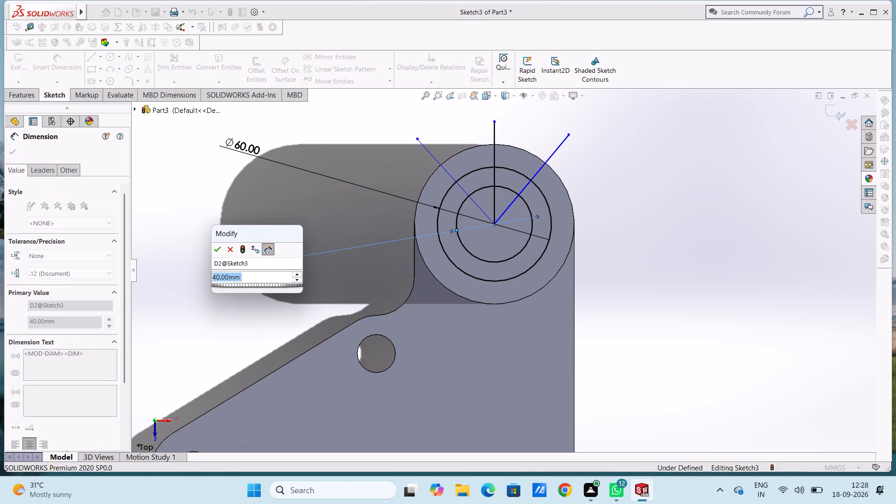
{"action": "left_click", "coordinate": [217, 252]}
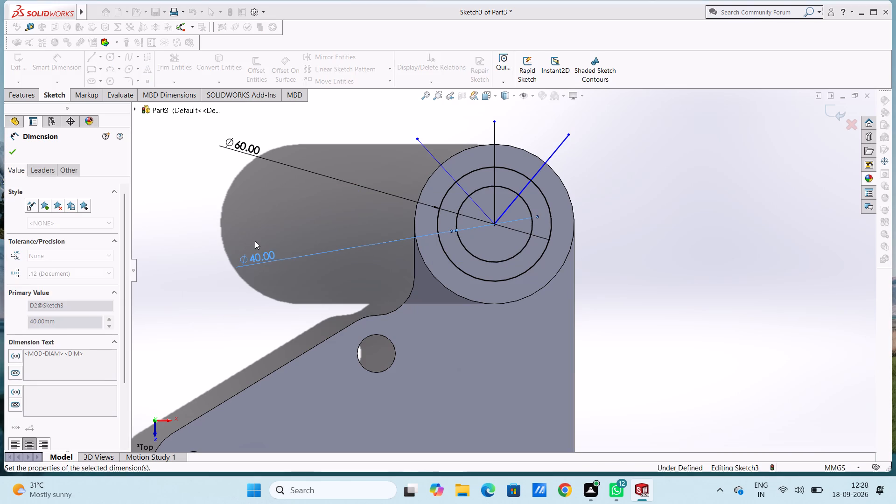
{"action": "left_click", "coordinate": [255, 241]}
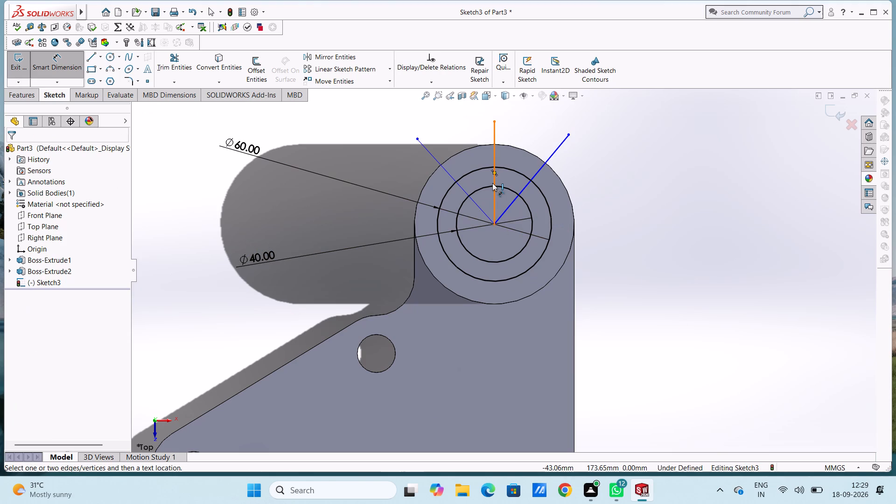
Dimension the angle between the vertical line and the line slanting up-right as 30°.
{"action": "left_click", "coordinate": [496, 133]}
{"action": "left_click", "coordinate": [553, 153]}
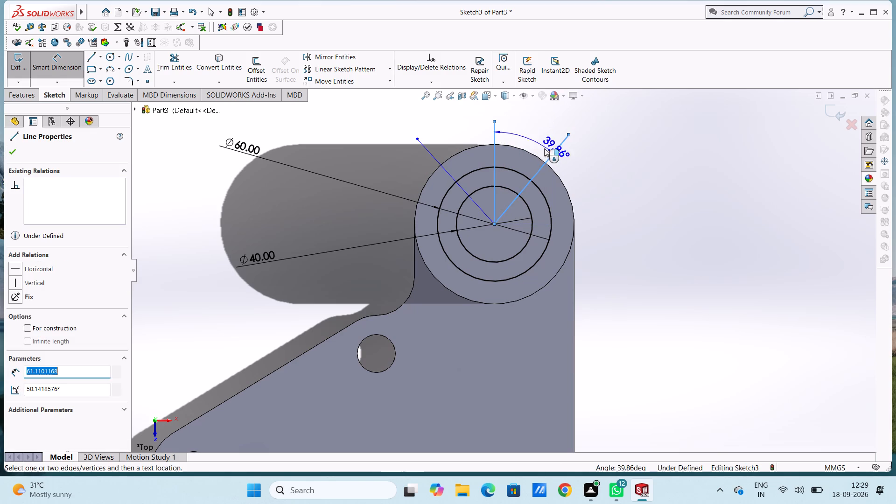
{"action": "left_click", "coordinate": [531, 136]}
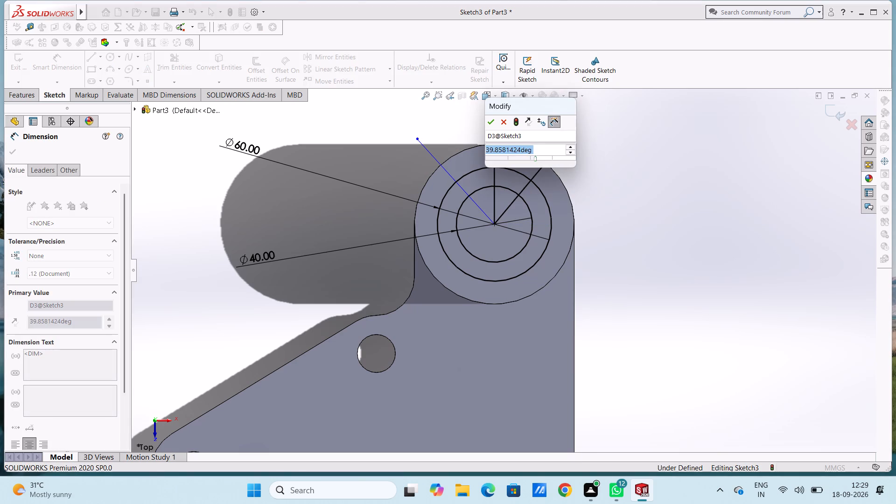
{"action": "type", "text": "30"}
{"action": "key", "text": "Return"}
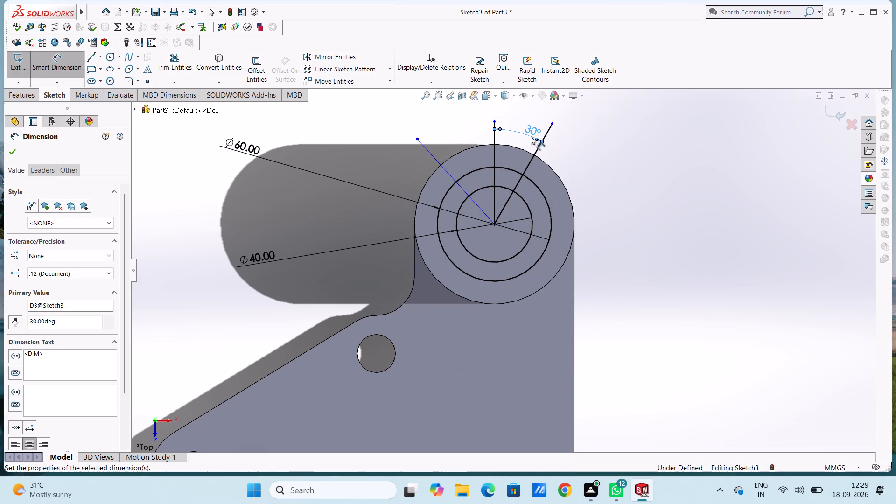
{"action": "left_click", "coordinate": [461, 138]}
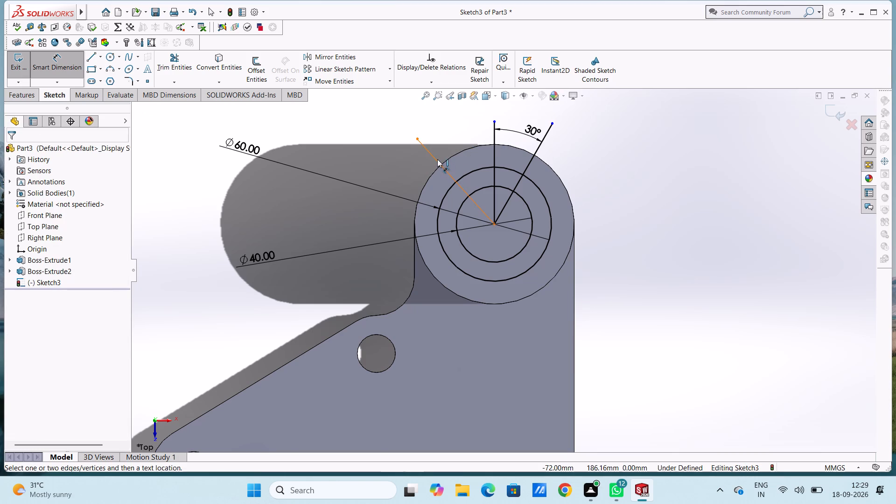
Dimension the angle between the vertical line and the line slanting up-left as 30°.
{"action": "left_click", "coordinate": [437, 159]}
{"action": "left_click", "coordinate": [494, 134]}
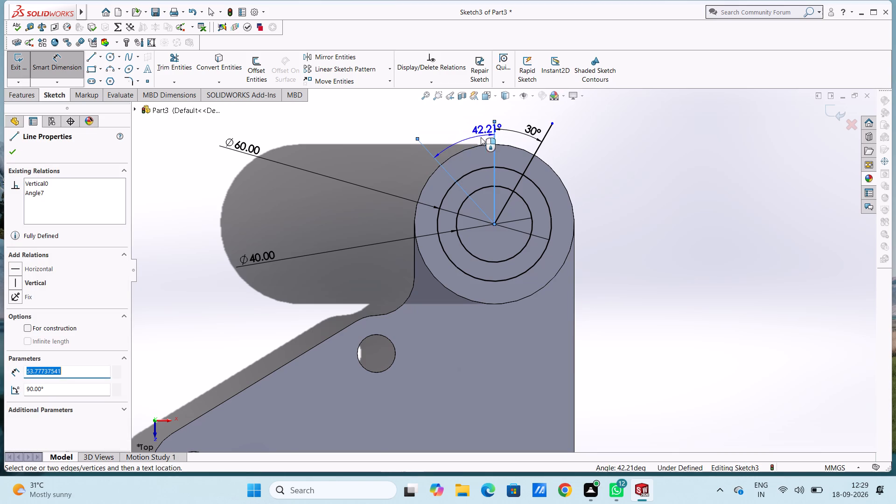
{"action": "left_click", "coordinate": [467, 142]}
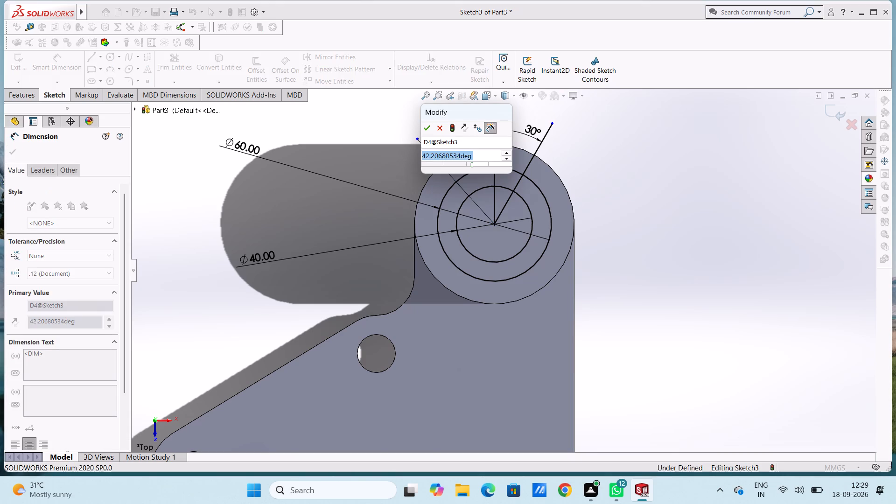
{"action": "type", "text": "30"}
{"action": "key", "text": "Return"}
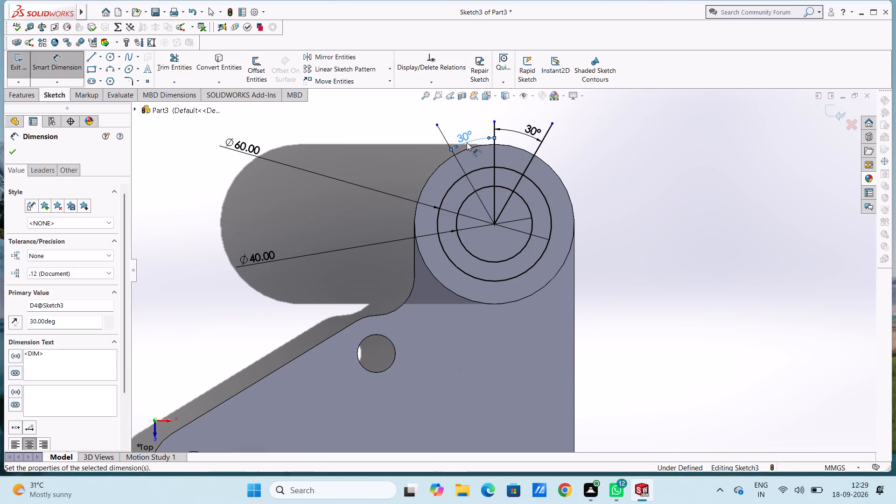
{"action": "left_click", "coordinate": [380, 150]}
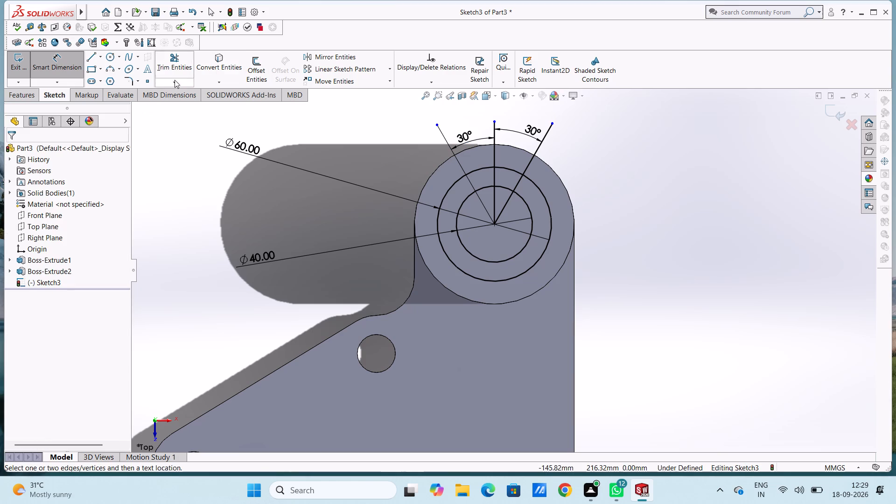
Trim away the whole vertical line and the parts of both slanted lines outside the 60 mm circle and inside the 40 mm circle.
{"action": "left_click", "coordinate": [181, 63]}
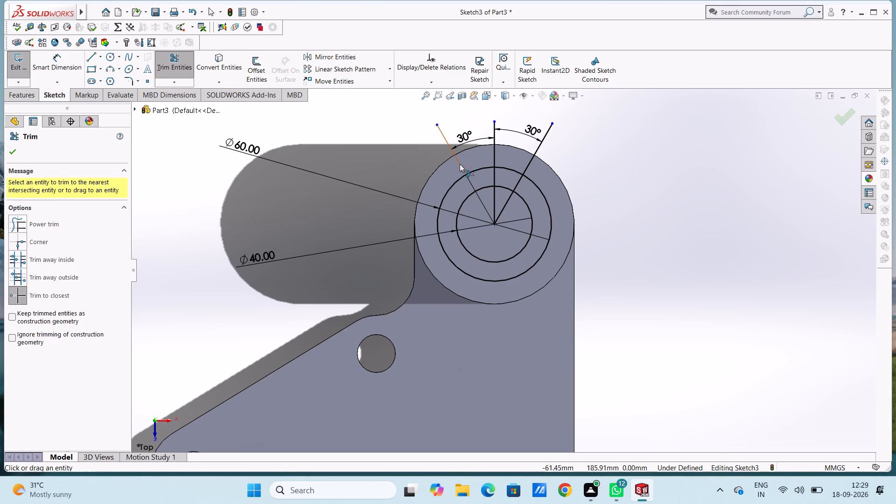
{"action": "left_click", "coordinate": [461, 165]}
{"action": "left_click", "coordinate": [460, 163]}
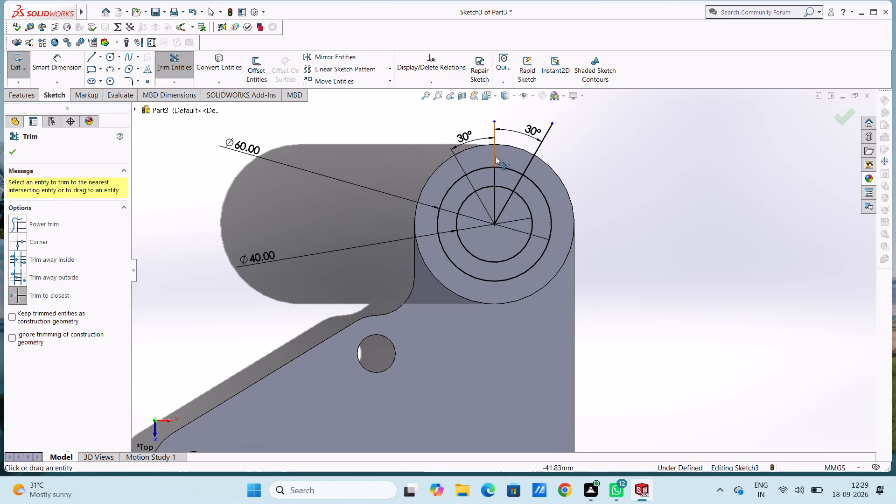
{"action": "left_click", "coordinate": [496, 156]}
{"action": "left_click", "coordinate": [528, 162]}
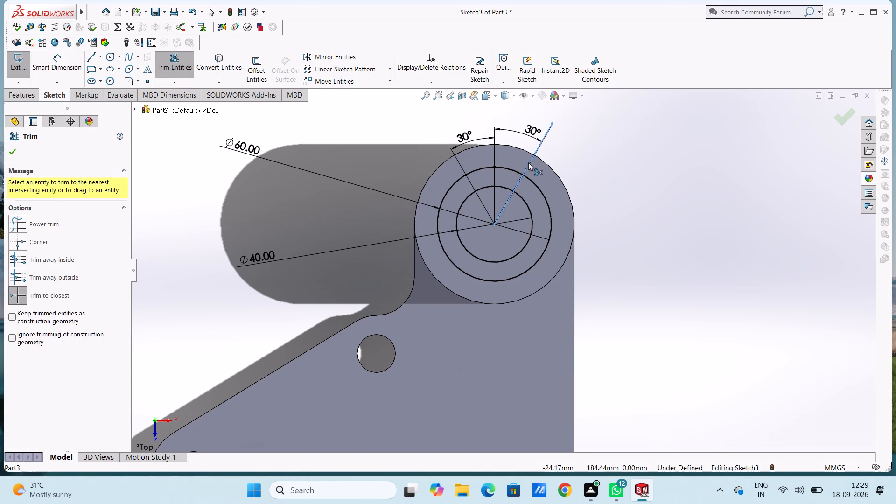
{"action": "scroll", "coordinate": [528, 178], "scroll_direction": "down", "scroll_amount": 5}
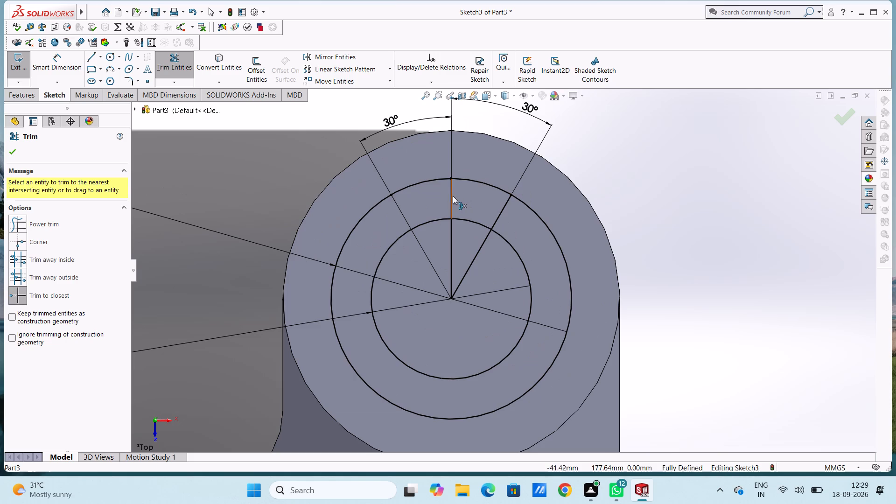
{"action": "left_click", "coordinate": [453, 196]}
{"action": "left_click", "coordinate": [450, 239]}
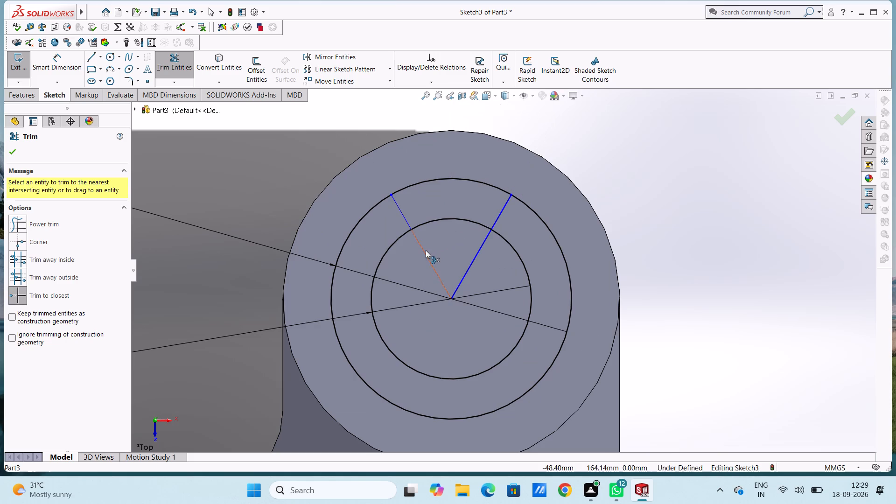
{"action": "left_click", "coordinate": [426, 250]}
{"action": "left_click", "coordinate": [474, 260]}
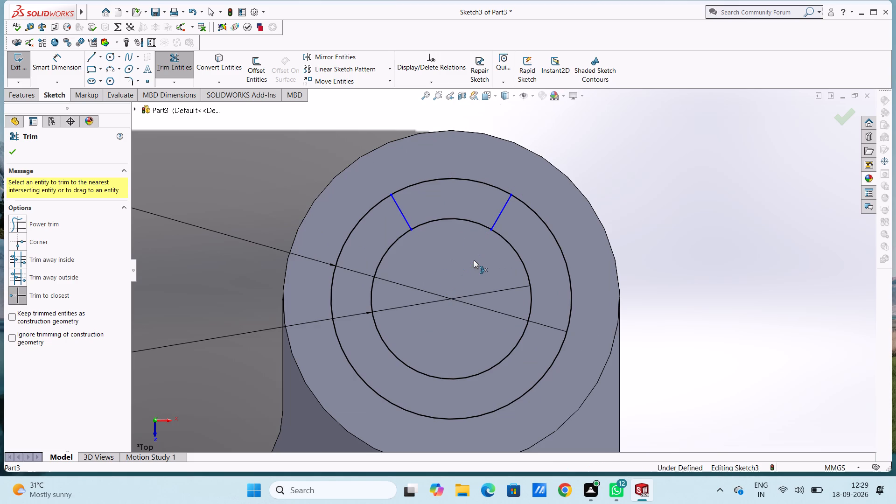
Trim the 60 mm circle down to the upper arc between the two slanted lines.
{"action": "left_click", "coordinate": [357, 225]}
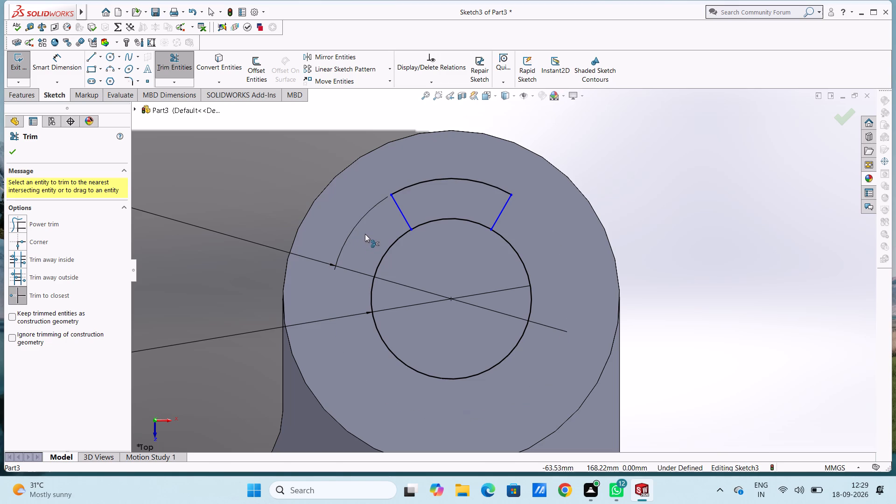
{"action": "key", "text": "Escape"}
{"action": "key", "text": "Escape"}
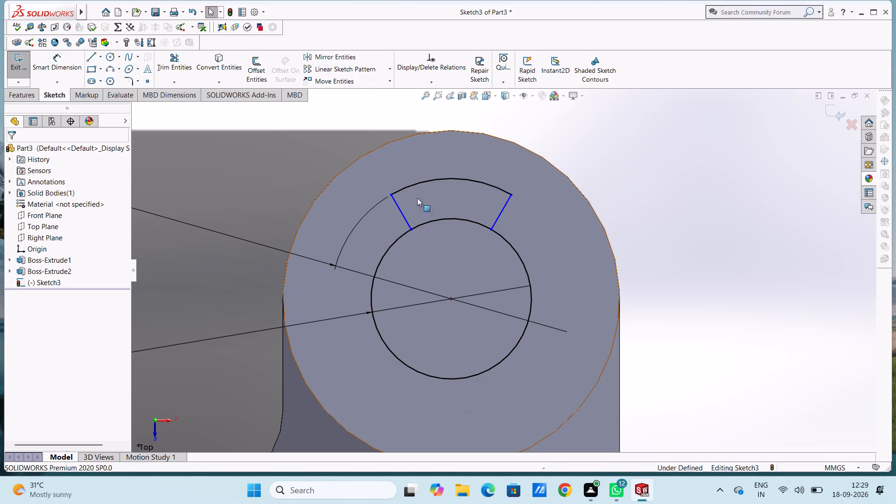
Circular-pattern the upper arc and its two slanted lines about the circles' centre with 4 equally spaced instances over 360°.
{"action": "left_click", "coordinate": [407, 220]}
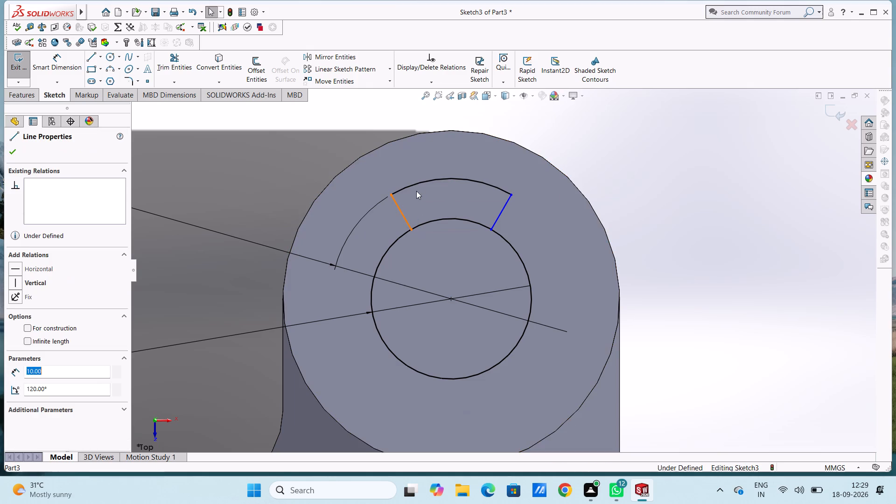
{"action": "left_click", "coordinate": [420, 184], "text": "ctrl"}
{"action": "left_click", "coordinate": [501, 218], "text": "ctrl"}
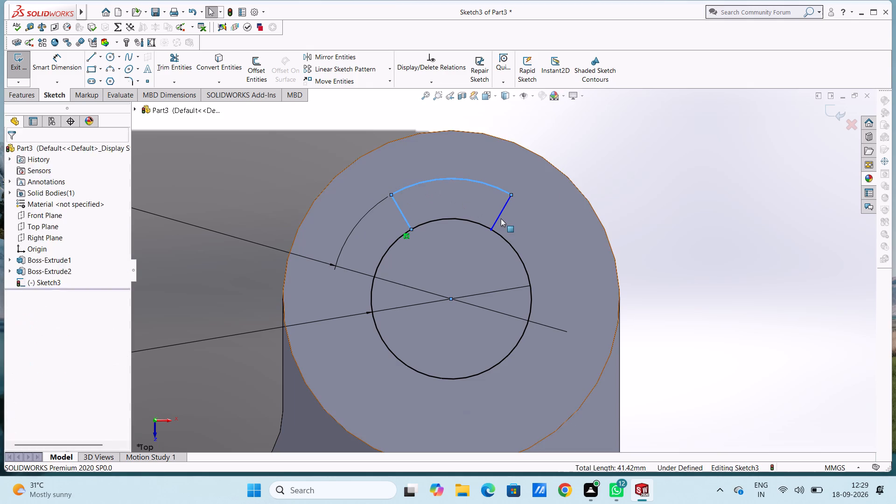
{"action": "left_click", "coordinate": [501, 216], "text": "ctrl"}
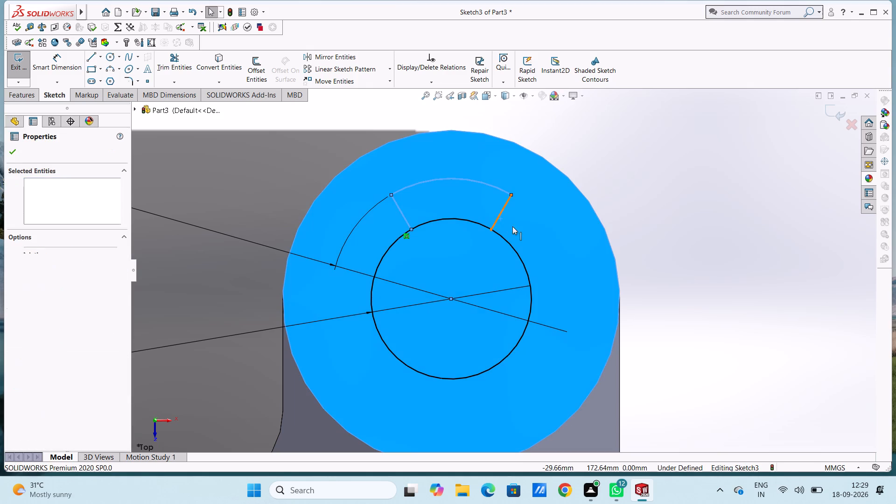
{"action": "left_click", "coordinate": [518, 229], "text": "ctrl"}
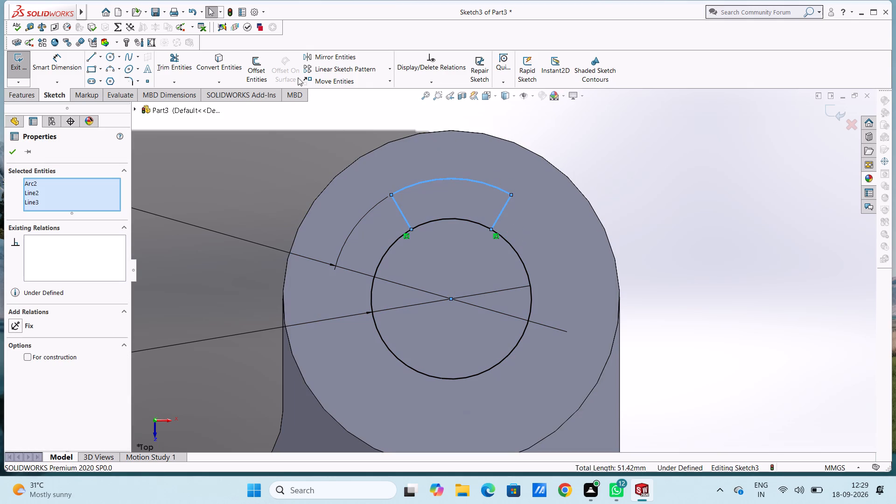
{"action": "left_click", "coordinate": [391, 70]}
{"action": "left_click", "coordinate": [375, 95]}
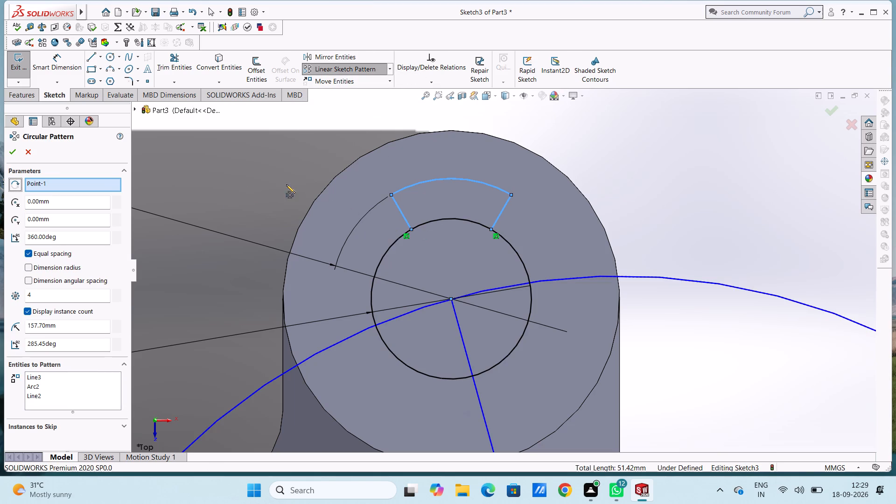
{"action": "right_click", "coordinate": [106, 183]}
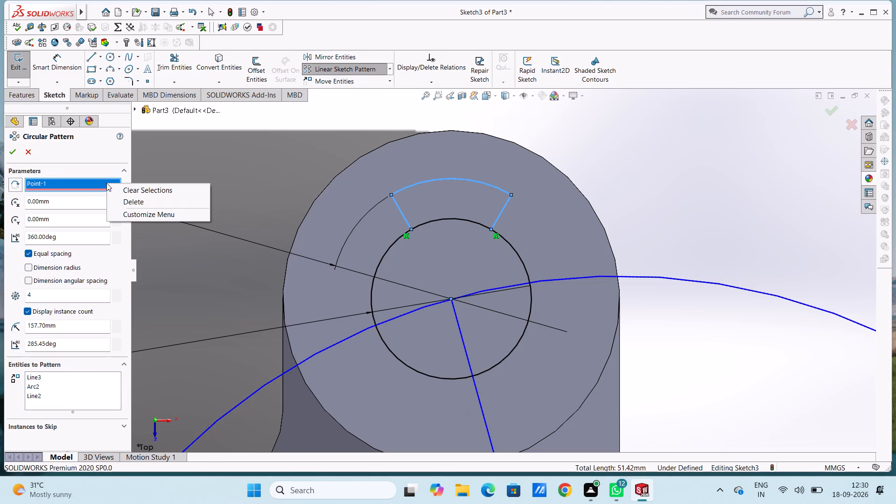
{"action": "left_click", "coordinate": [126, 198]}
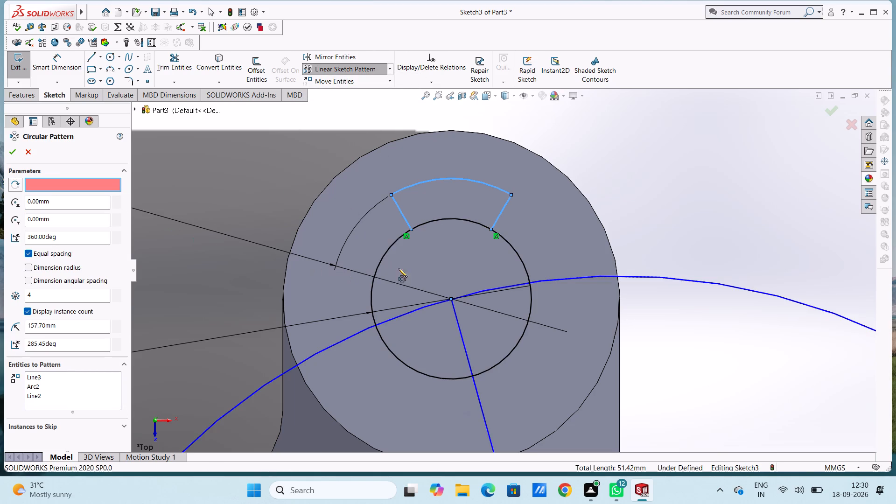
{"action": "left_click", "coordinate": [452, 297]}
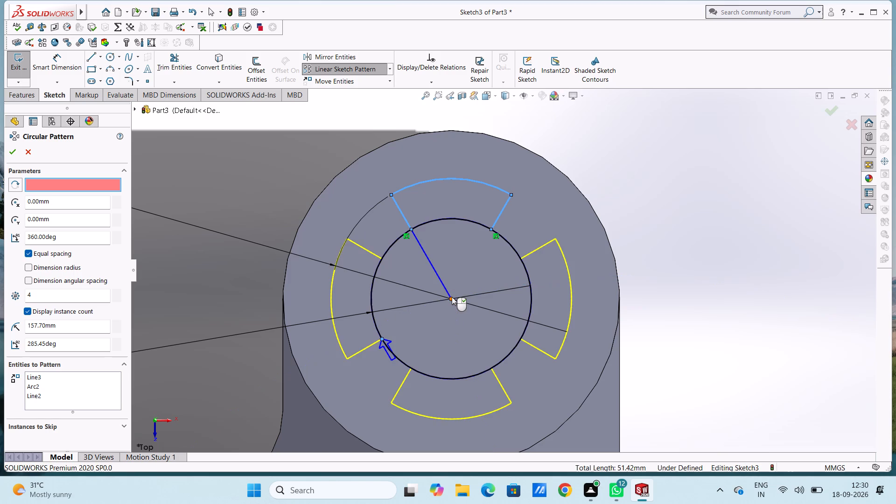
{"action": "left_click", "coordinate": [17, 152]}
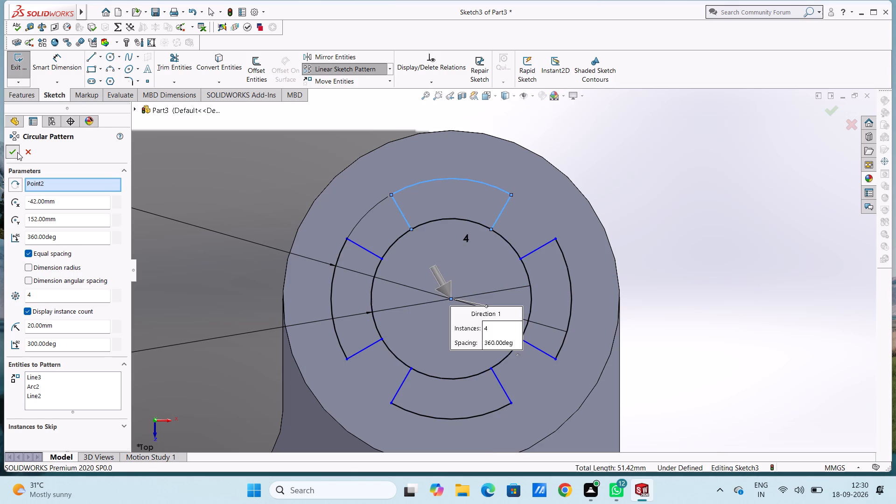
{"action": "left_click", "coordinate": [220, 195]}
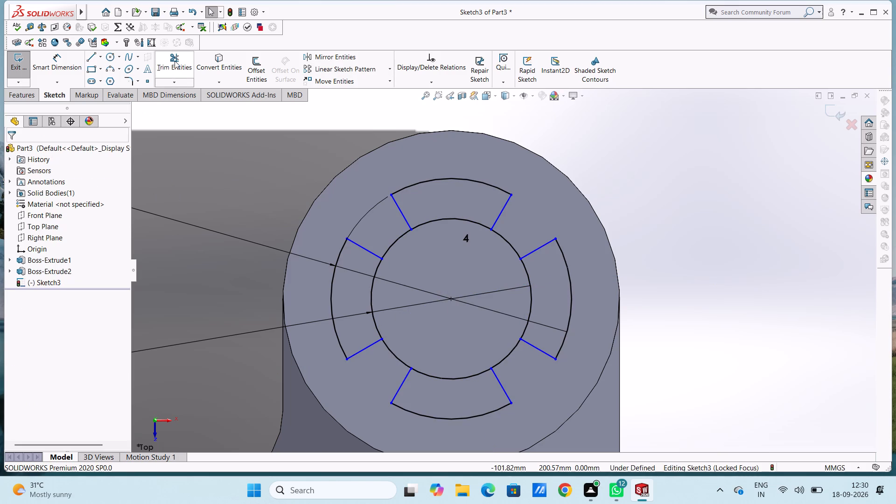
Trim the 40 mm circle's arcs in the upper-left and lower-left gaps between the patterned segments.
{"action": "left_click", "coordinate": [175, 61]}
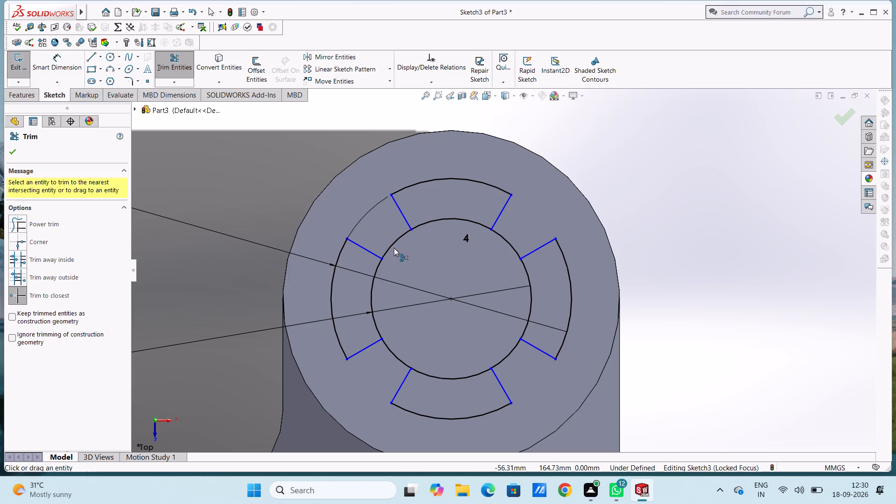
{"action": "left_click", "coordinate": [397, 236]}
{"action": "left_click", "coordinate": [397, 238]}
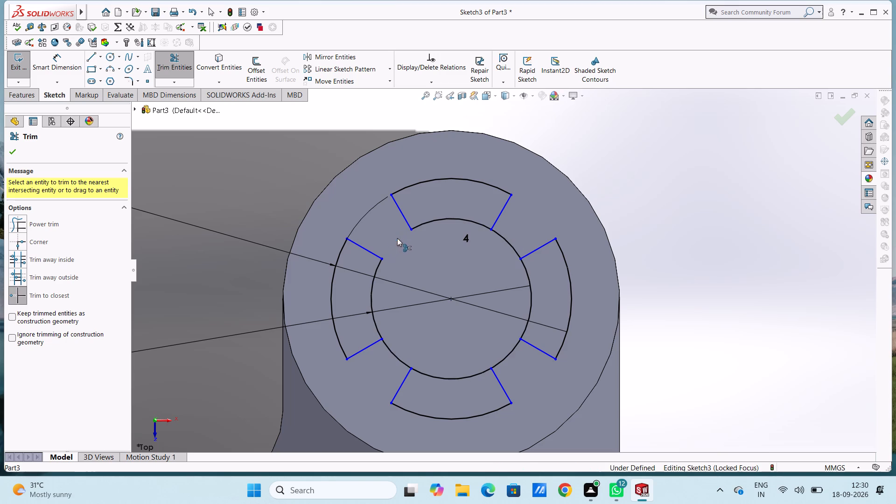
{"action": "left_click", "coordinate": [392, 350]}
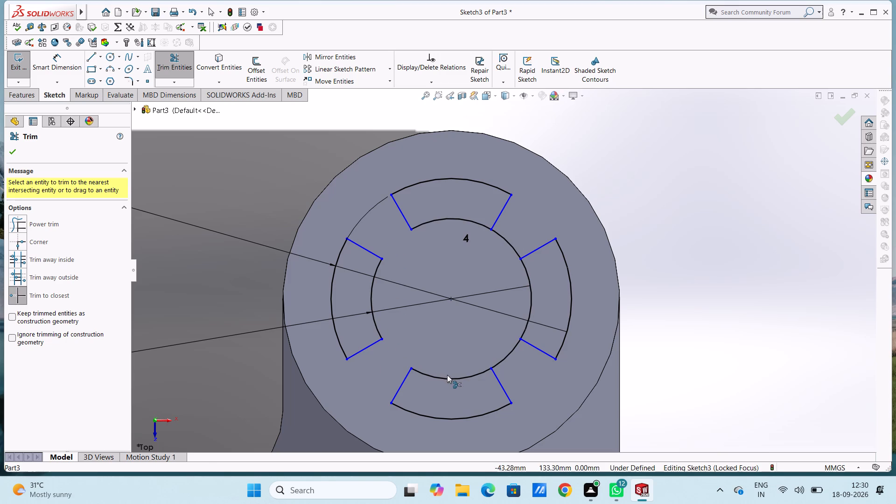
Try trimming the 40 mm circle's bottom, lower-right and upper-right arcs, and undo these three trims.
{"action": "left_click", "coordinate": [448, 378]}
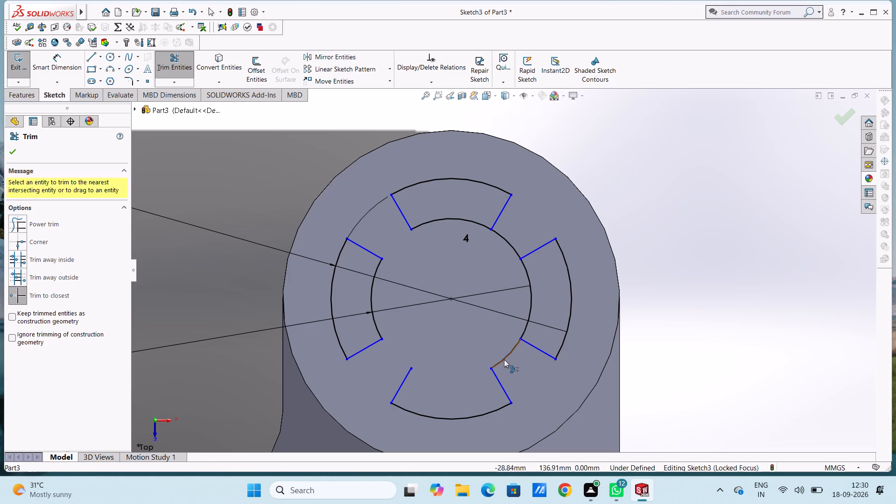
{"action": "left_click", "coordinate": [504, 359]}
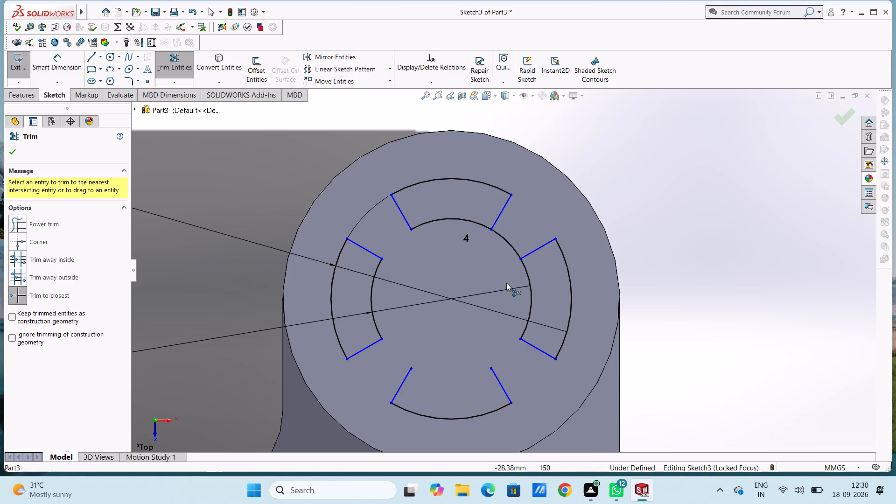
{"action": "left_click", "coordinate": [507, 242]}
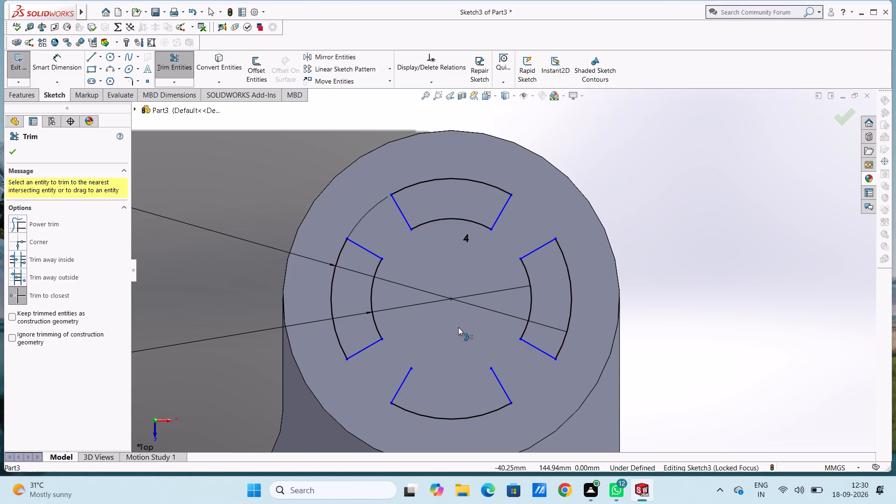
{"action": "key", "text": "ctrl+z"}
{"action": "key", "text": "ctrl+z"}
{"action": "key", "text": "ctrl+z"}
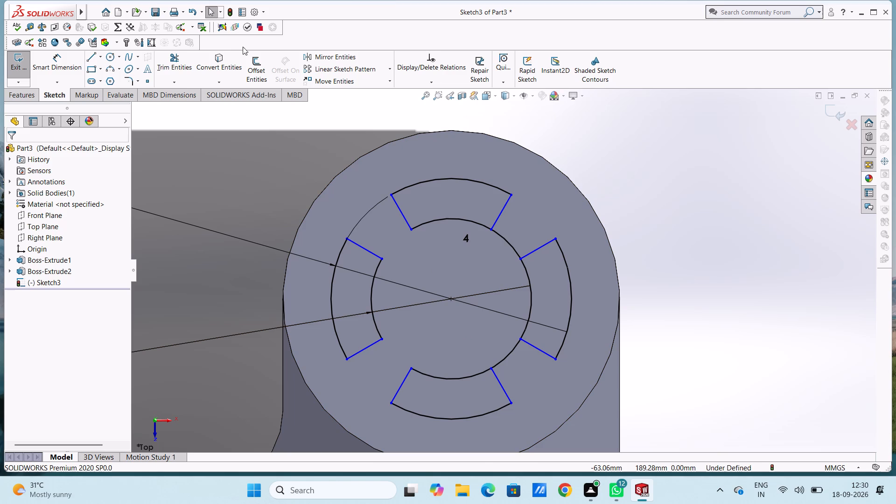
Trim the 40 mm circle's arcs in the lower-right and upper-right gaps, leaving four closed ring segments.
{"action": "left_click", "coordinate": [171, 61]}
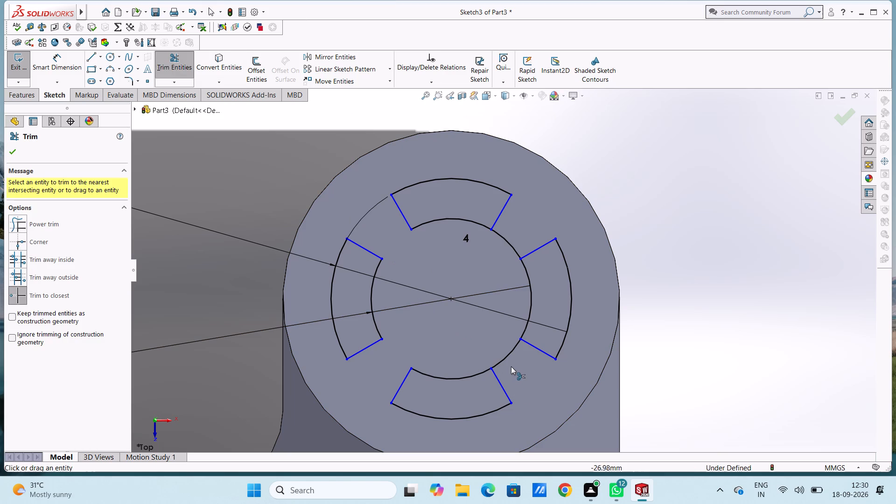
{"action": "left_click", "coordinate": [507, 357]}
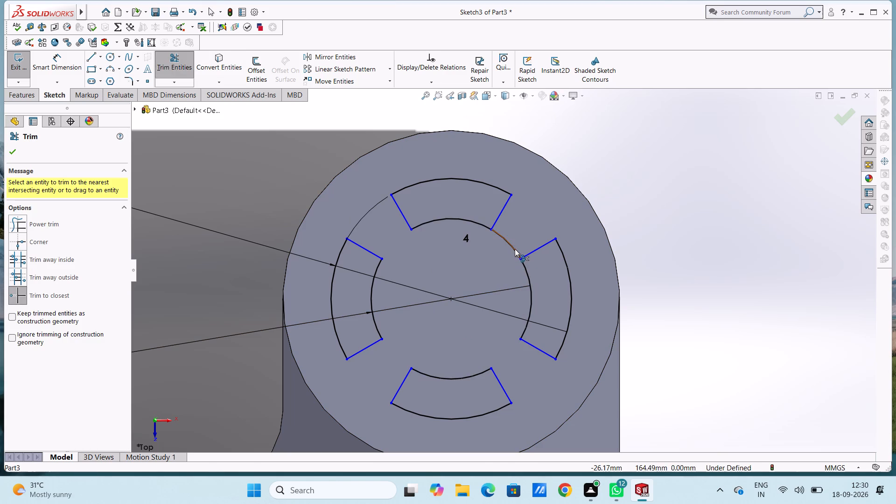
{"action": "left_click", "coordinate": [515, 249]}
{"action": "key", "text": "Escape"}
{"action": "key", "text": "Escape"}
{"action": "key", "text": "Escape"}
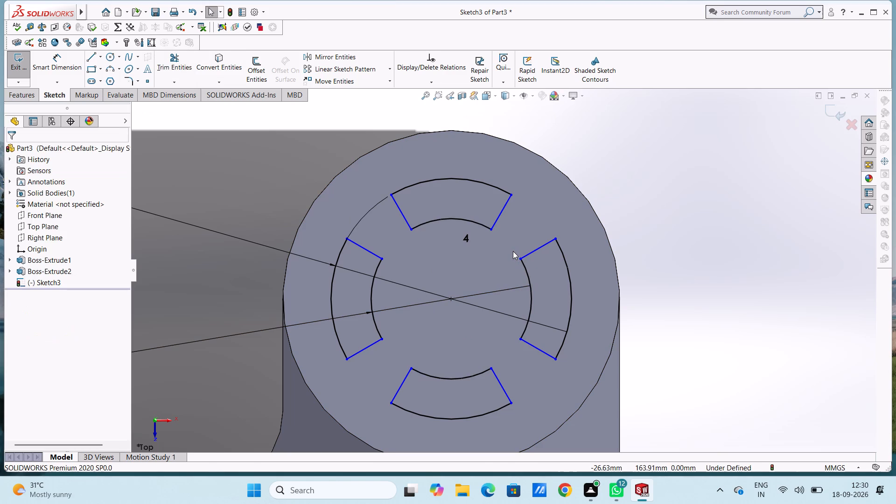
Cut-extrude the four ring segments on the boss's top face to a blind depth of 120 mm.
{"action": "scroll", "coordinate": [513, 251], "scroll_direction": "up", "scroll_amount": 5}
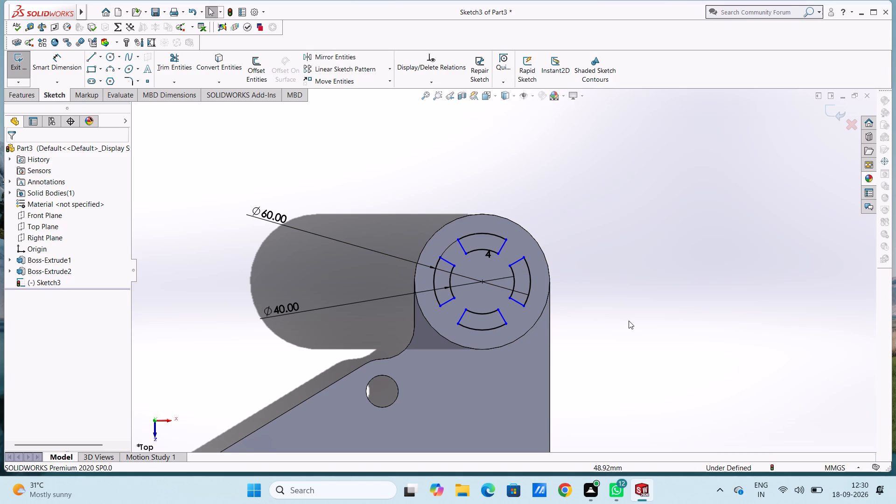
{"action": "key", "text": "ctrl+7"}
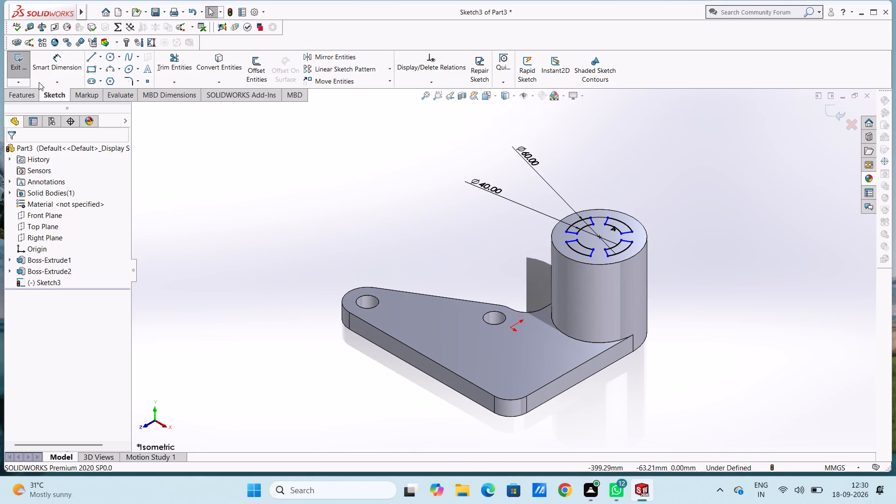
{"action": "left_click", "coordinate": [27, 92]}
{"action": "left_click", "coordinate": [169, 68]}
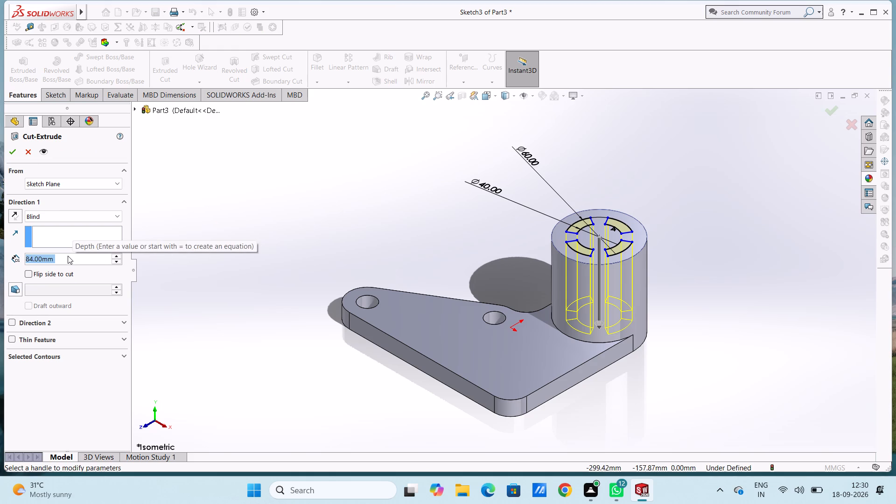
{"action": "type", "text": "120"}
{"action": "key", "text": "Return"}
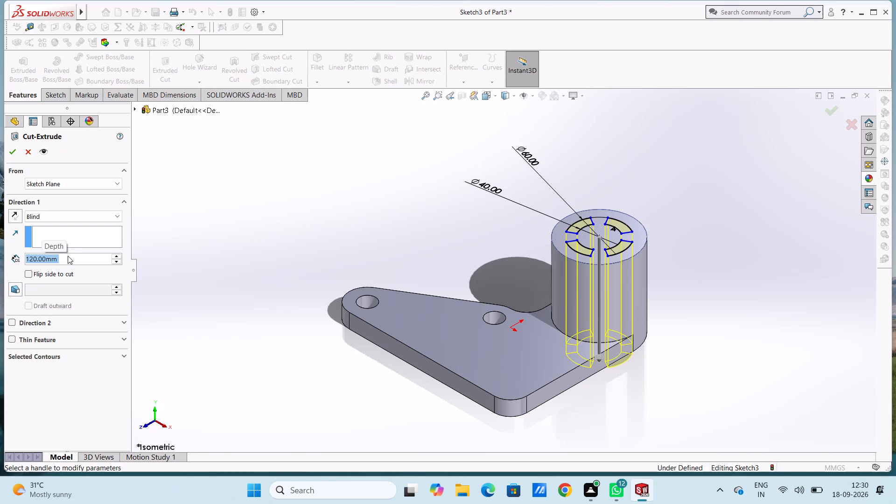
{"action": "left_click", "coordinate": [11, 151]}
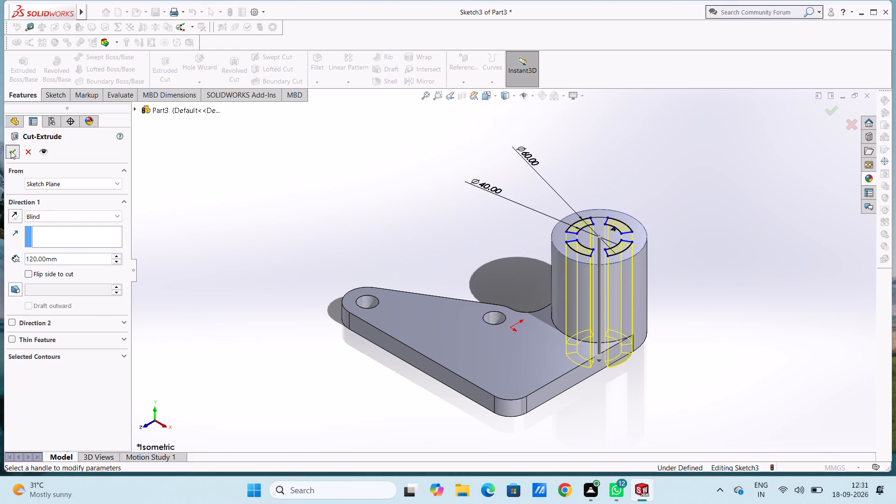
{"action": "left_click", "coordinate": [281, 258]}
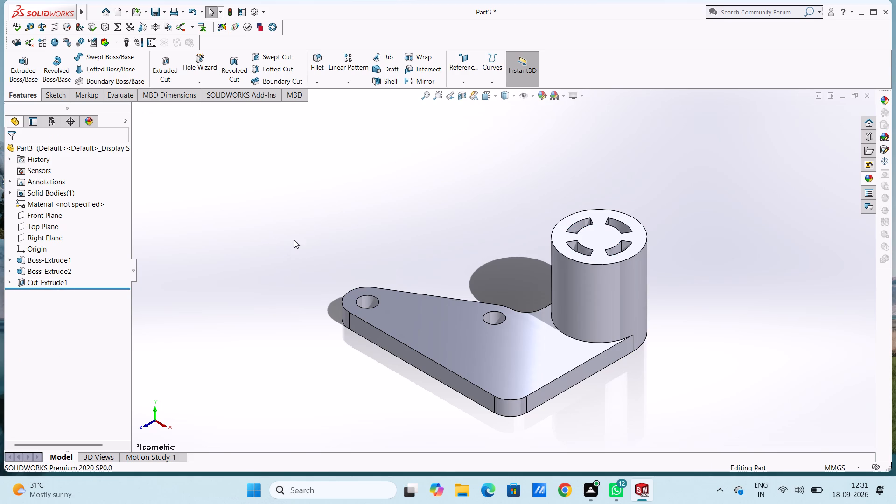
Start a new sketch on the top face of the 18 mm plate.
{"action": "middle_click_drag", "start_coordinate": [301, 238], "coordinate": [301, 340]}
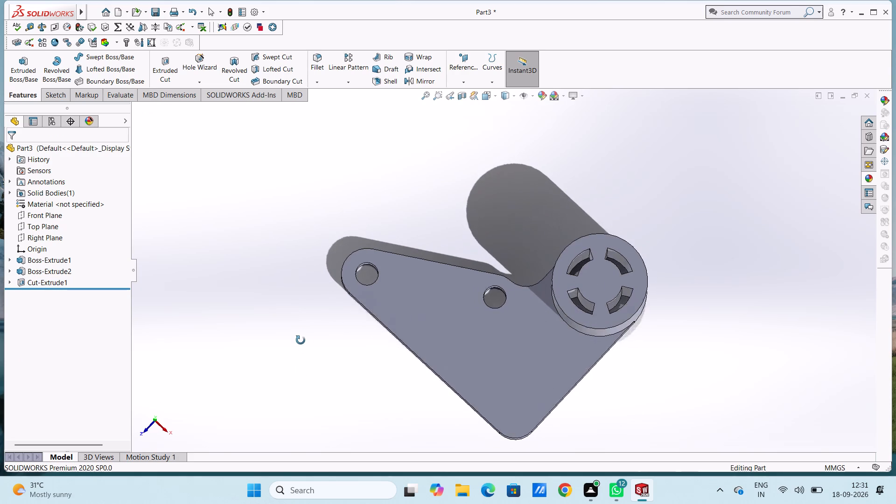
{"action": "middle_click_drag", "start_coordinate": [301, 340], "coordinate": [307, 348]}
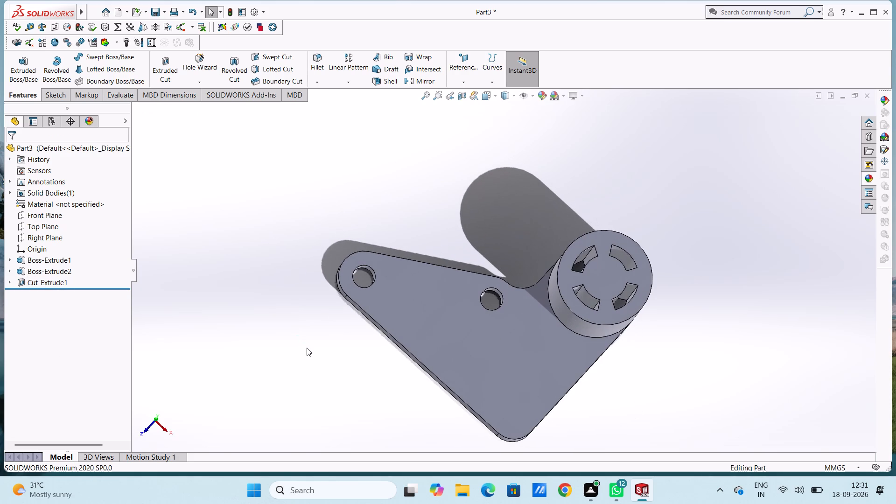
{"action": "key", "text": "ctrl+5"}
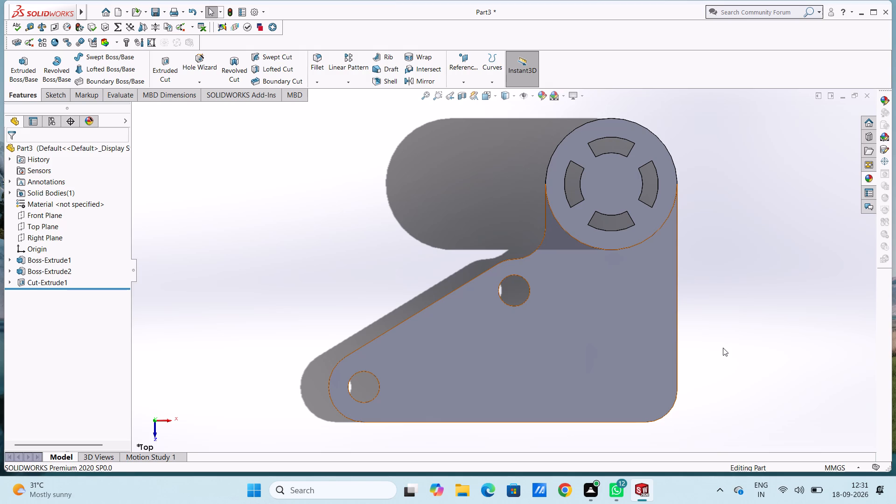
{"action": "key", "text": "ctrl+3"}
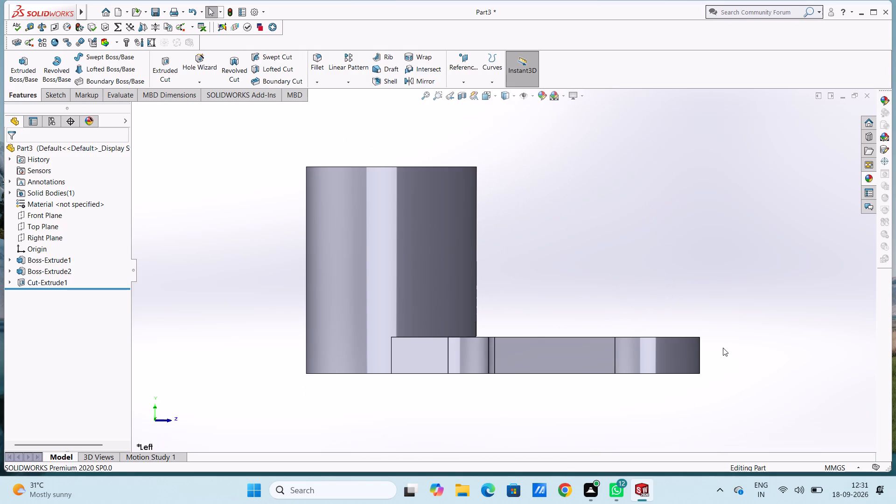
{"action": "key", "text": "ctrl+4"}
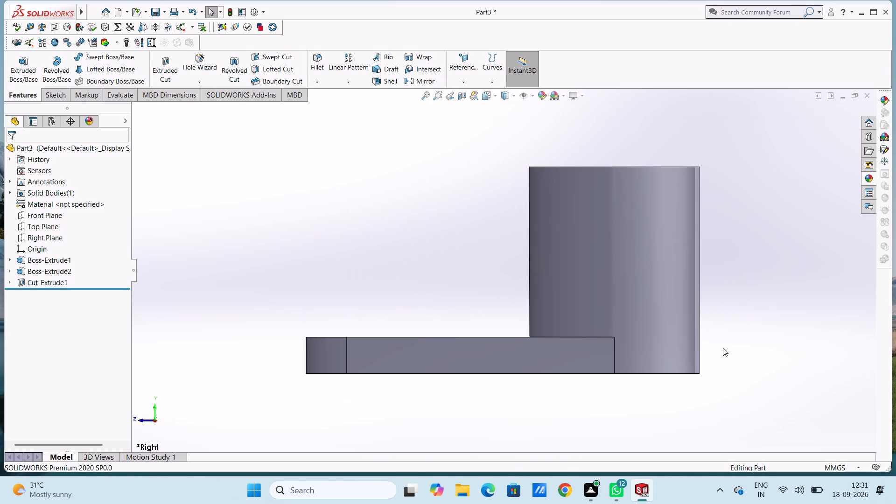
{"action": "key", "text": "ctrl+5"}
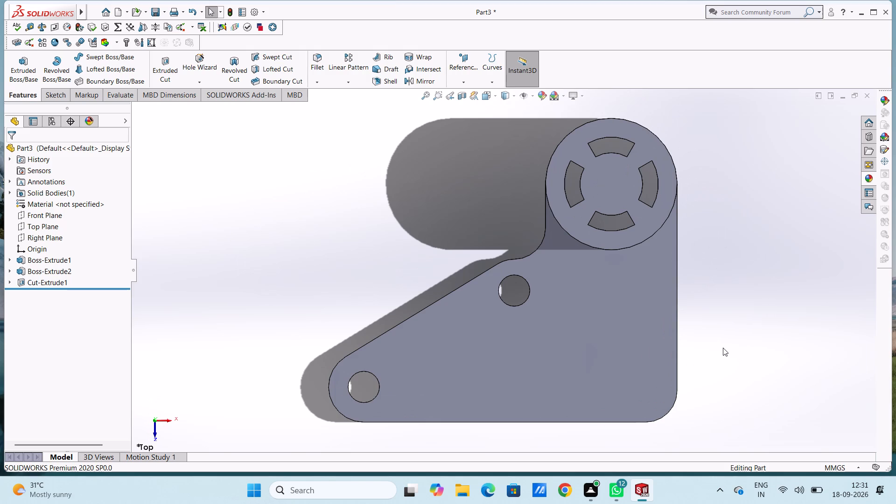
{"action": "left_click", "coordinate": [622, 312]}
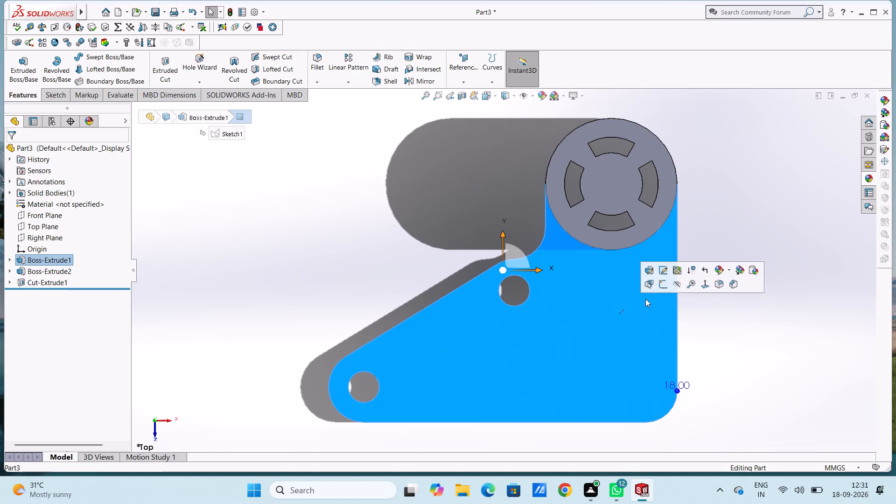
{"action": "left_click", "coordinate": [660, 287]}
{"action": "left_click", "coordinate": [707, 280]}
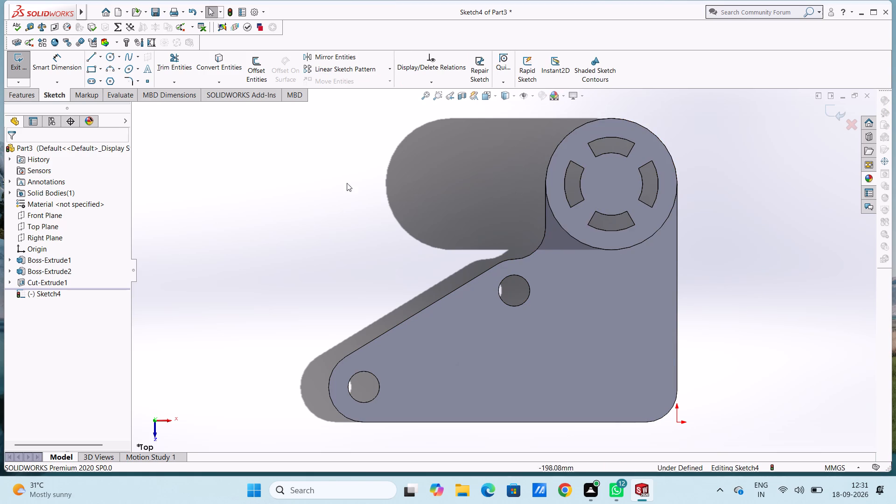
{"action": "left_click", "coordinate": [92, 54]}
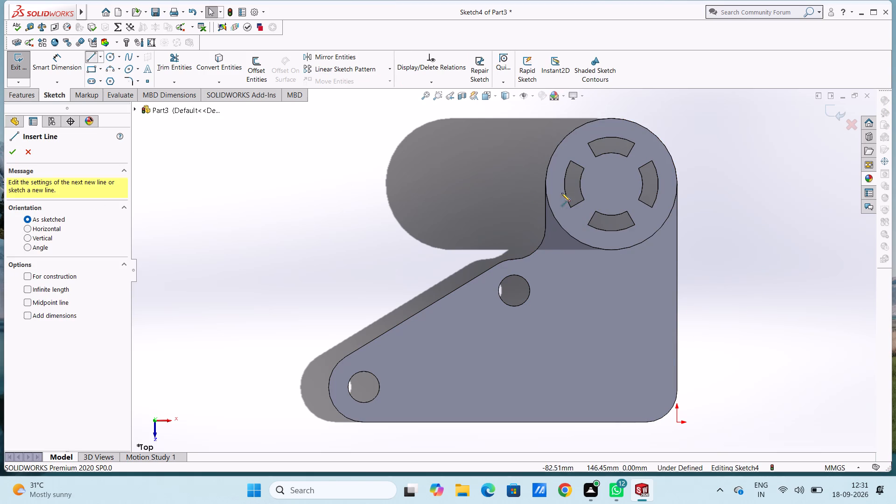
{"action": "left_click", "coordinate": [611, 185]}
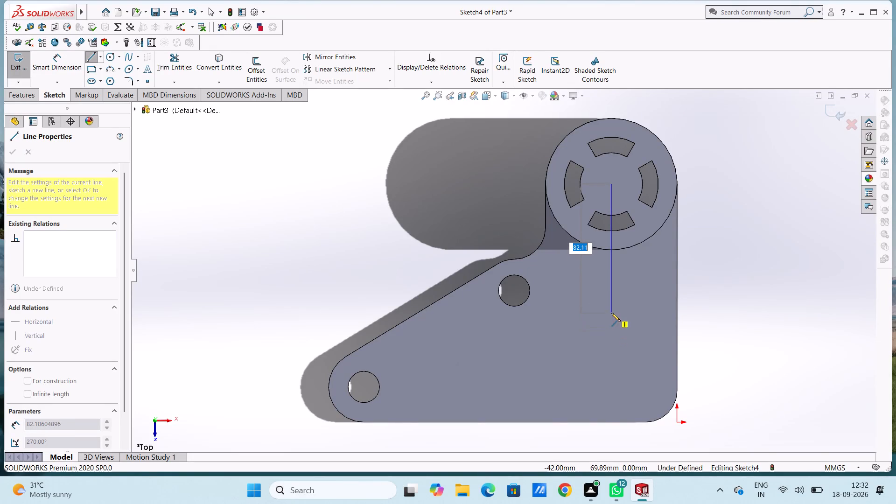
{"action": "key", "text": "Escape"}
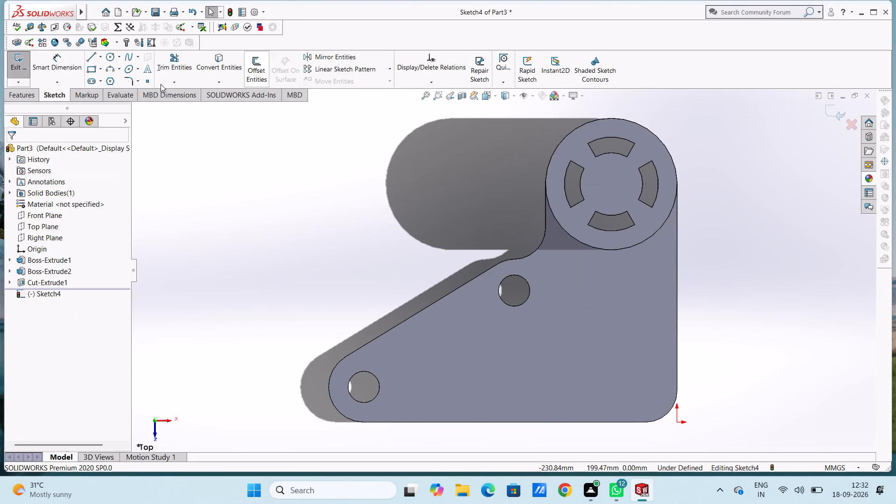
Draw a 54 mm vertical line from the plate's long straight edge towards the boss, slightly beside the boss's centre.
{"action": "left_click", "coordinate": [89, 60]}
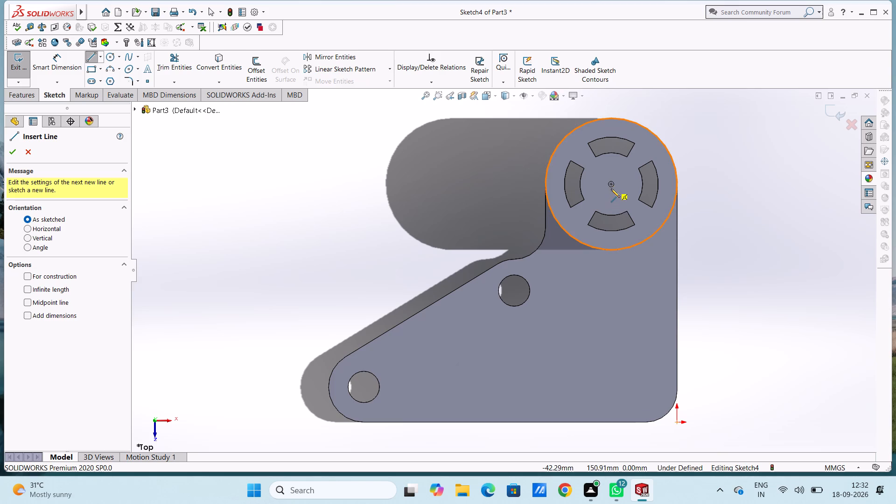
{"action": "left_click", "coordinate": [625, 423]}
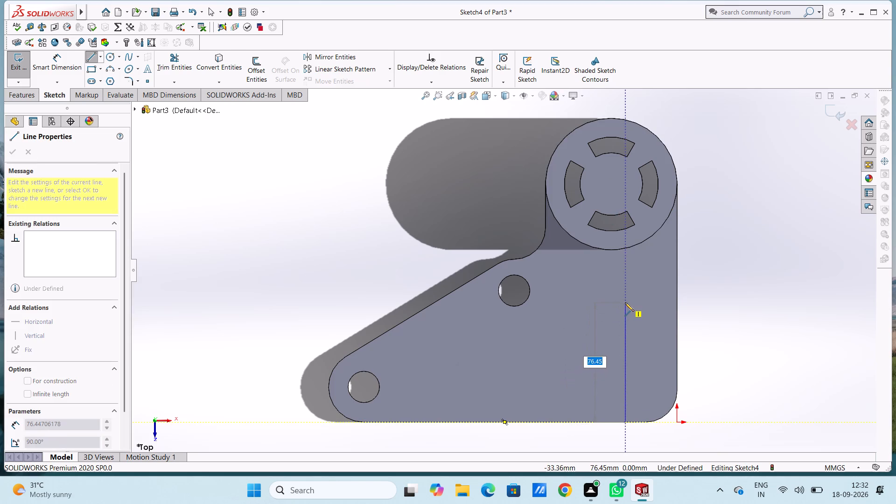
{"action": "type", "text": "54"}
{"action": "key", "text": "Return"}
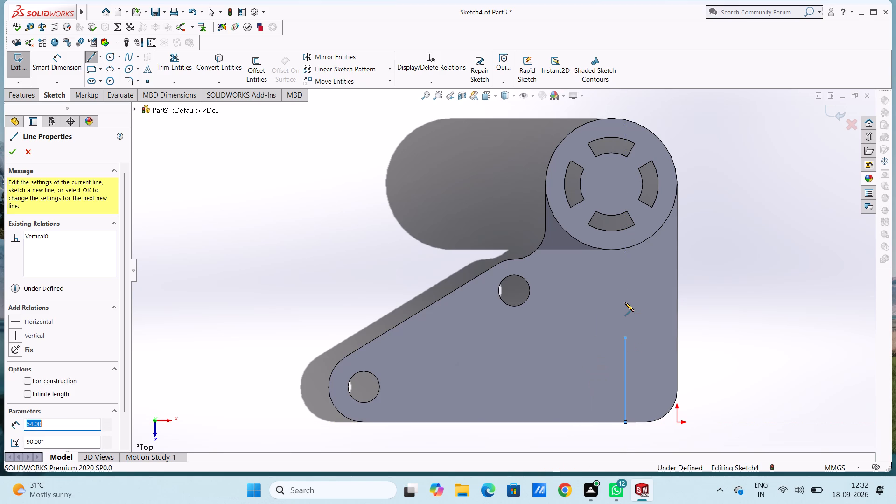
{"action": "key", "text": "Escape"}
{"action": "key", "text": "Escape"}
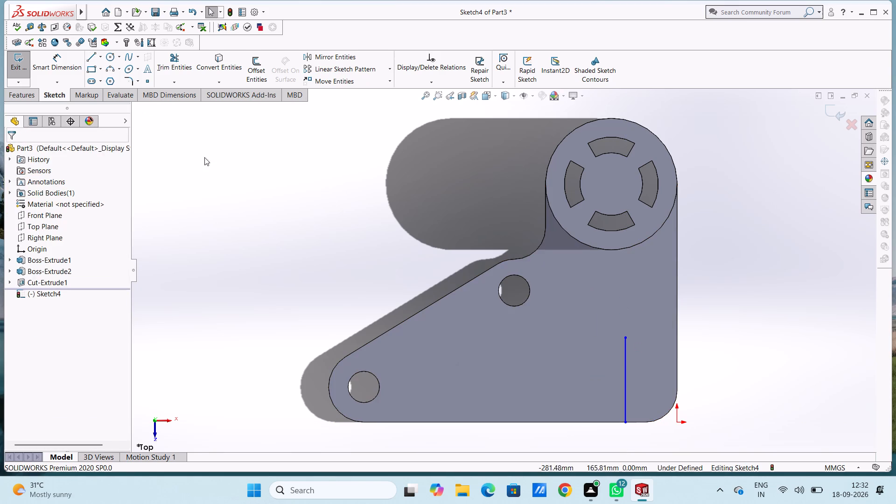
Draw a 98 mm vertical line from the boss's centre down to the level of the 54 mm line's upper end.
{"action": "left_click", "coordinate": [95, 61]}
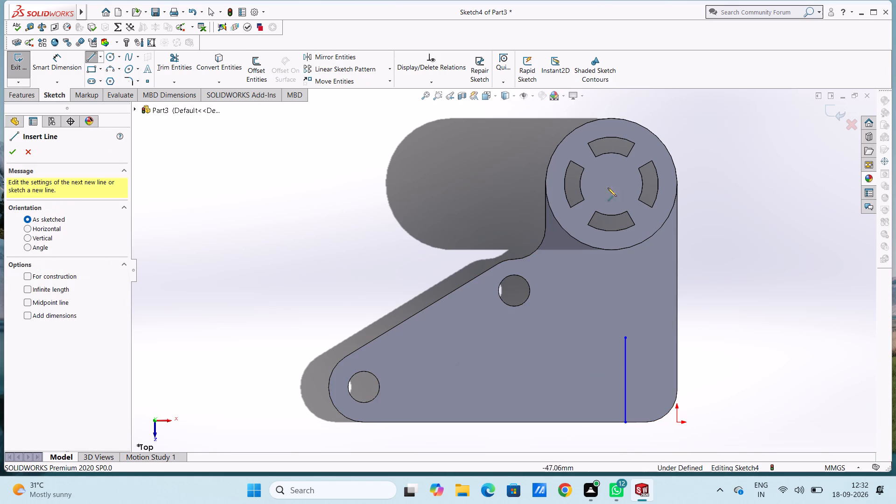
{"action": "left_click", "coordinate": [611, 184]}
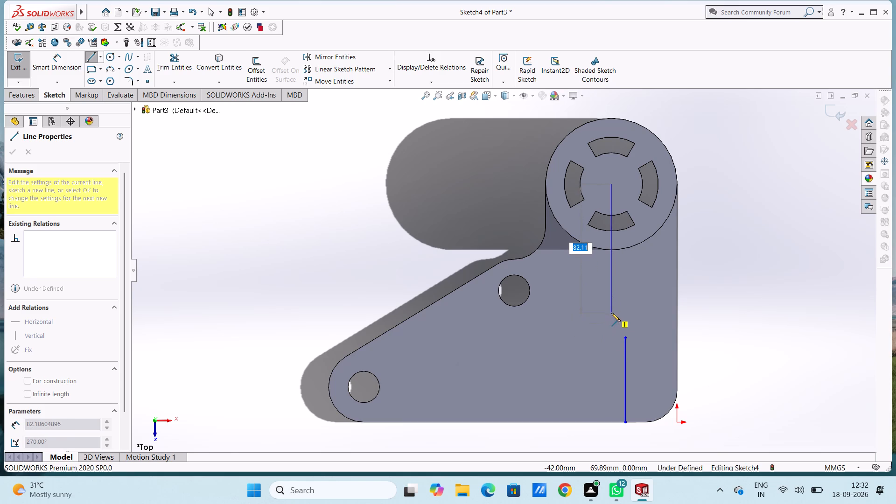
{"action": "left_click", "coordinate": [611, 337]}
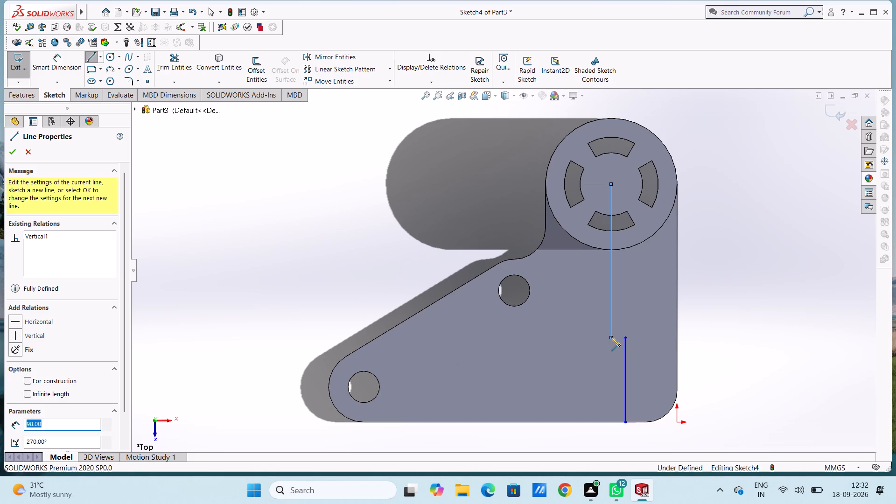
{"action": "key", "text": "Escape"}
{"action": "key", "text": "Escape"}
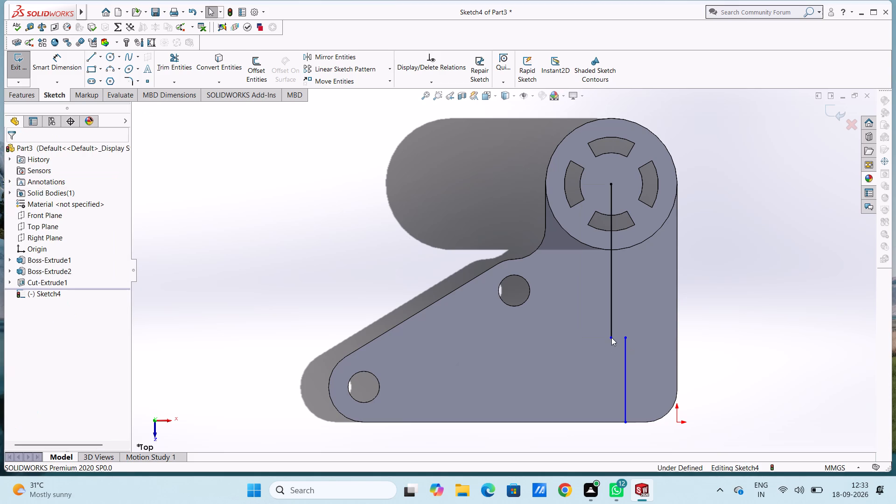
Offset the vertical centre line 5 mm bi-directionally.
{"action": "left_click", "coordinate": [251, 67]}
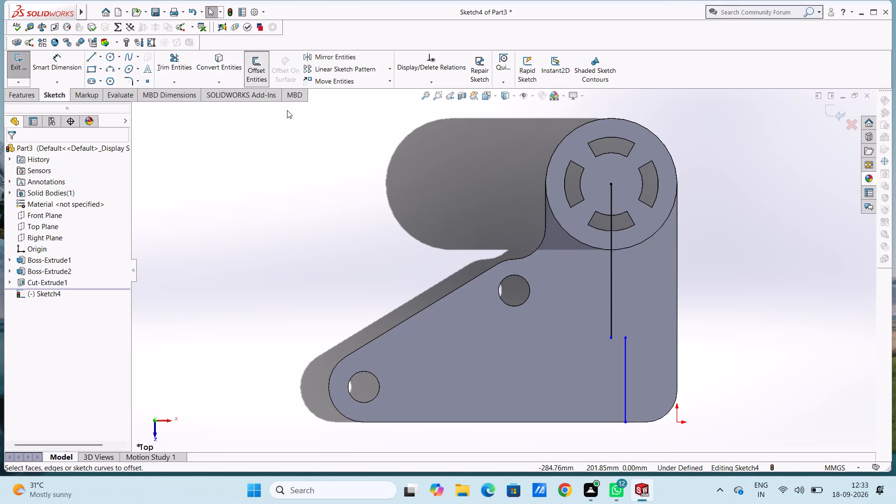
{"action": "left_click", "coordinate": [611, 274]}
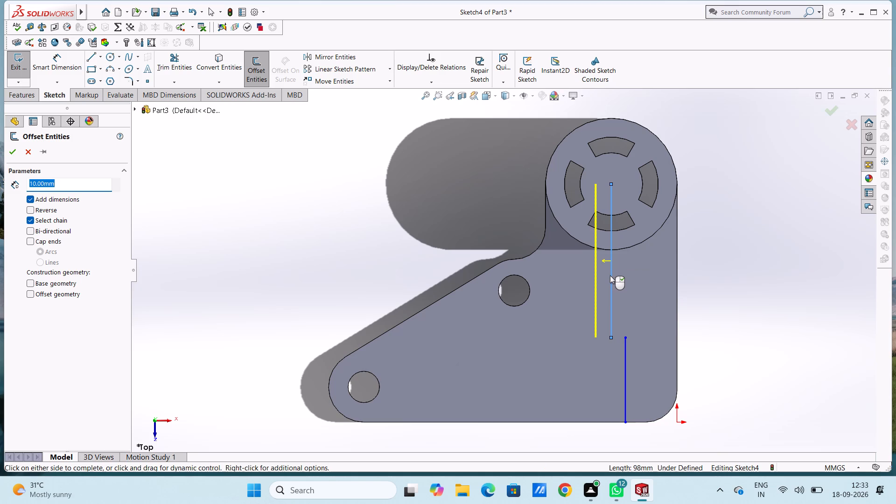
{"action": "key", "text": "5"}
{"action": "key", "text": "Return"}
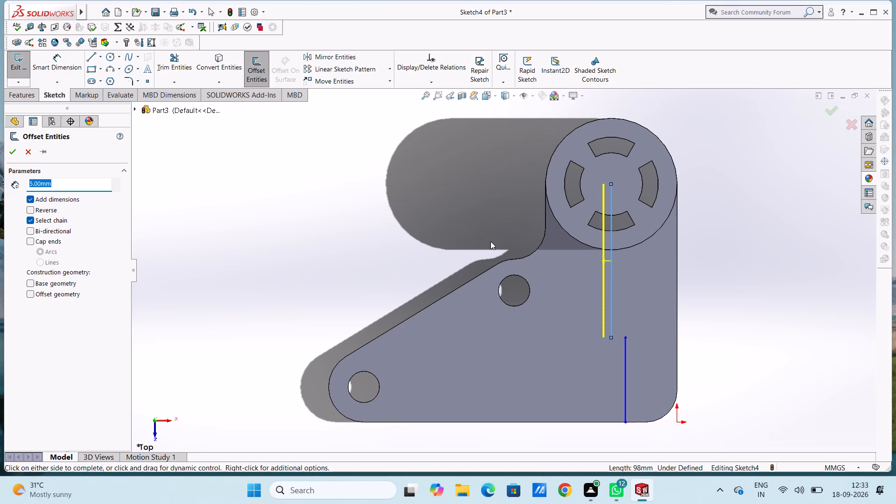
{"action": "left_click", "coordinate": [32, 230]}
{"action": "left_click", "coordinate": [11, 154]}
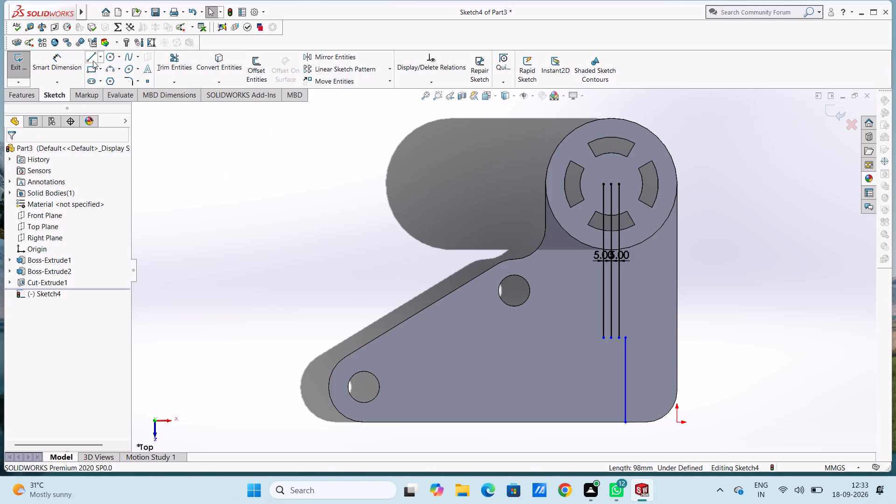
Draw a three-point arc of 42 mm radius along the boss's lower edge between the two offset lines.
{"action": "left_click", "coordinate": [112, 72]}
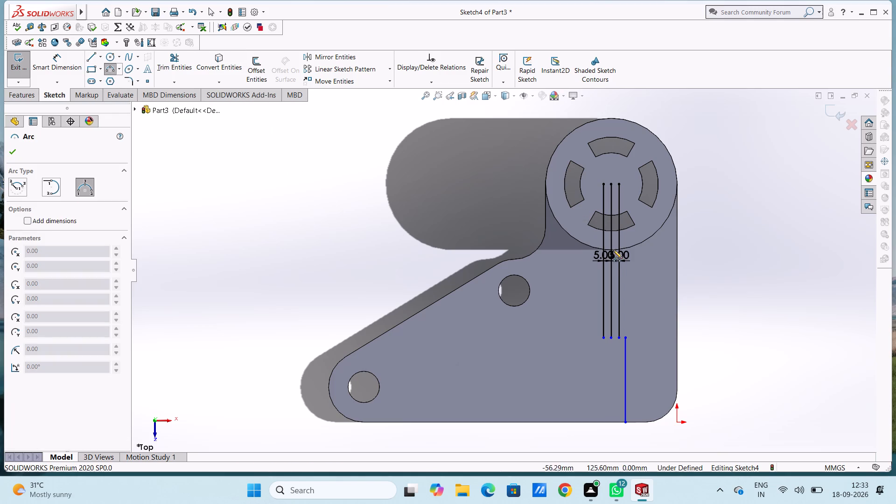
{"action": "scroll", "coordinate": [632, 258], "scroll_direction": "down", "scroll_amount": 5}
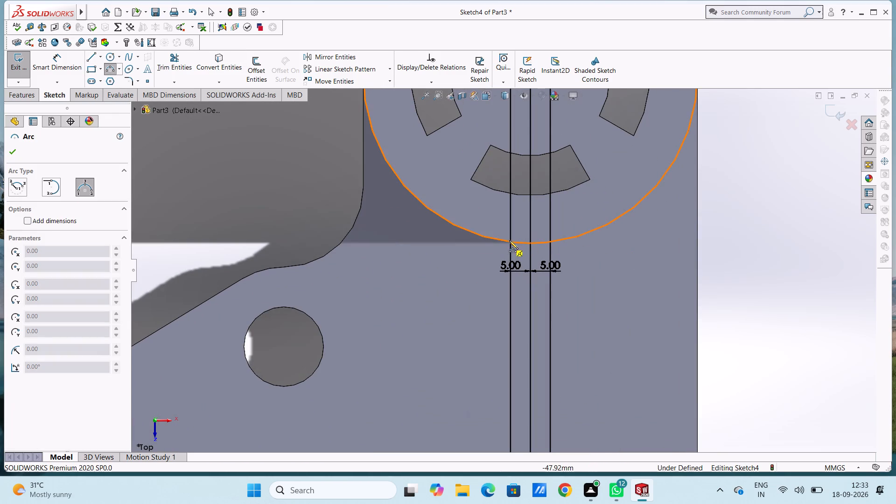
{"action": "left_click", "coordinate": [511, 241]}
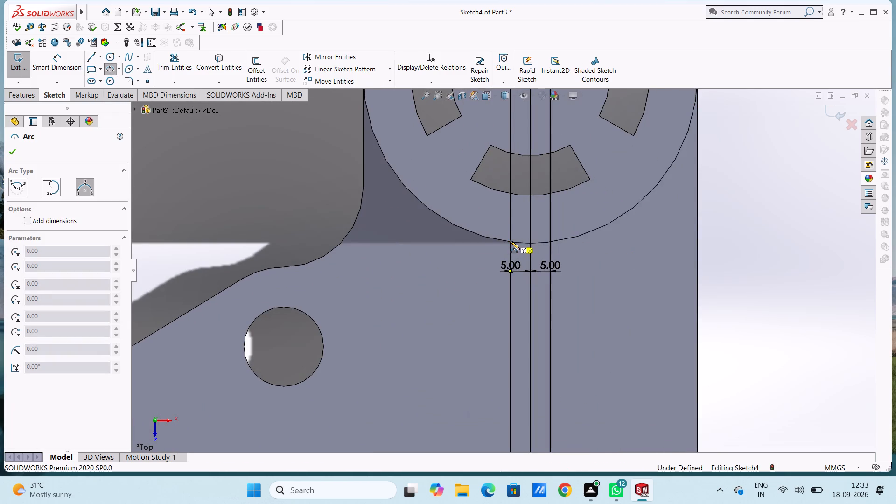
{"action": "left_click", "coordinate": [551, 240]}
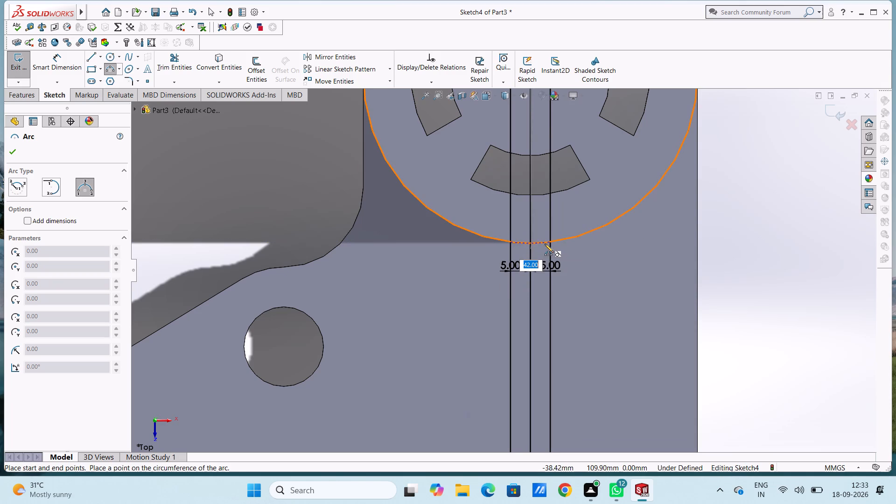
{"action": "left_click", "coordinate": [545, 244]}
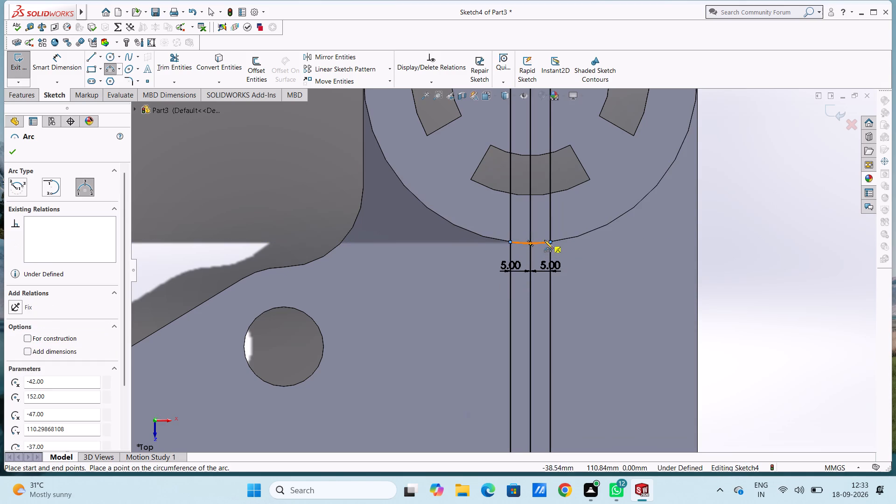
{"action": "key", "text": "Escape"}
{"action": "key", "text": "Escape"}
{"action": "key", "text": "Escape"}
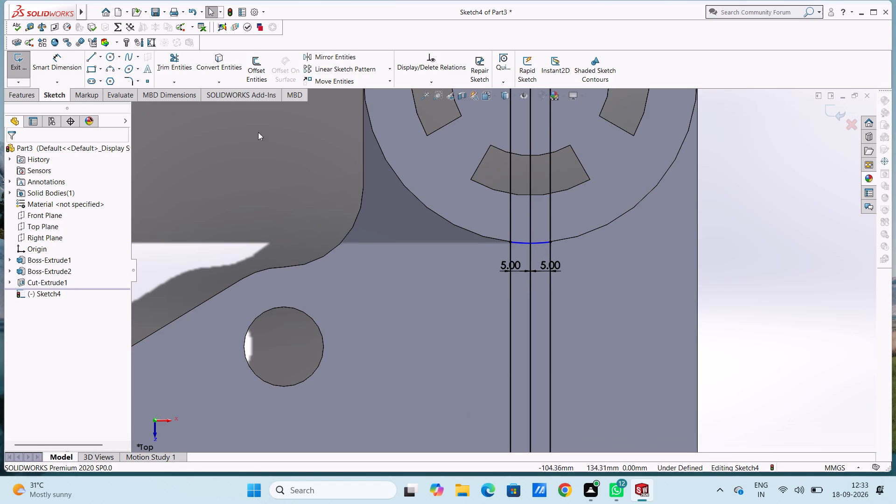
Draw a 10 mm horizontal line joining the lower ends of the two offset lines.
{"action": "left_click", "coordinate": [87, 54]}
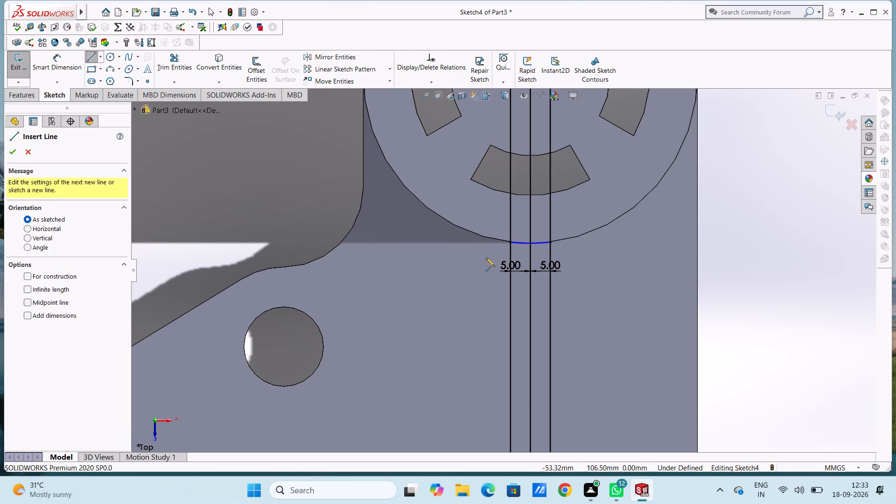
{"action": "scroll", "coordinate": [486, 258], "scroll_direction": "up", "scroll_amount": 5}
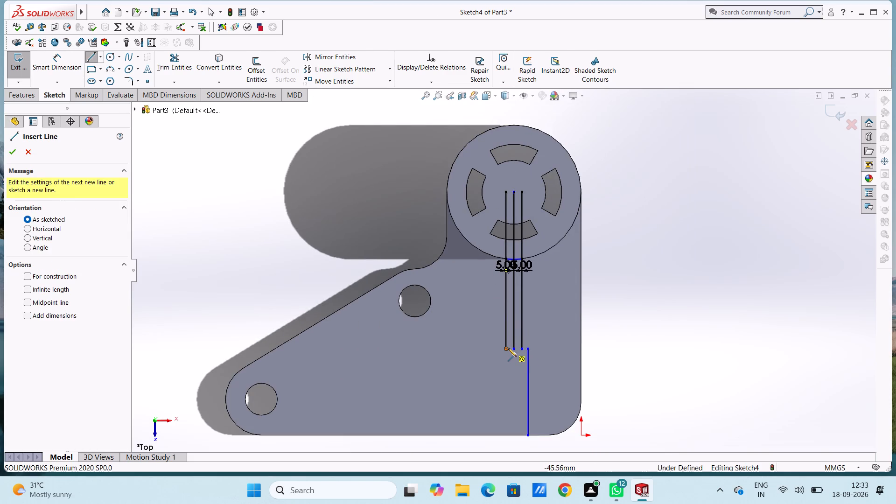
{"action": "left_click", "coordinate": [508, 348]}
{"action": "left_click", "coordinate": [523, 347]}
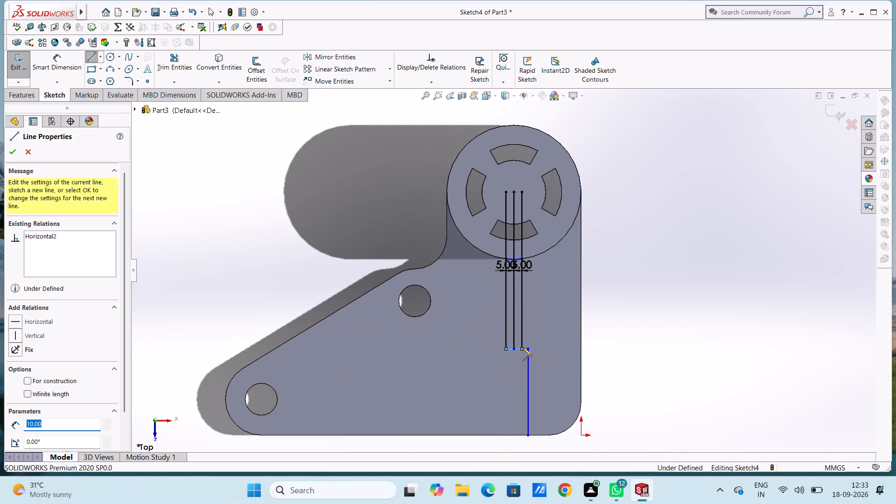
{"action": "key", "text": "Escape"}
{"action": "key", "text": "Escape"}
Trim away the offset lines inside the boss, the vertical centre line and the separate 54 mm line, leaving a closed narrow profile.
{"action": "scroll", "coordinate": [568, 206], "scroll_direction": "down", "scroll_amount": 3}
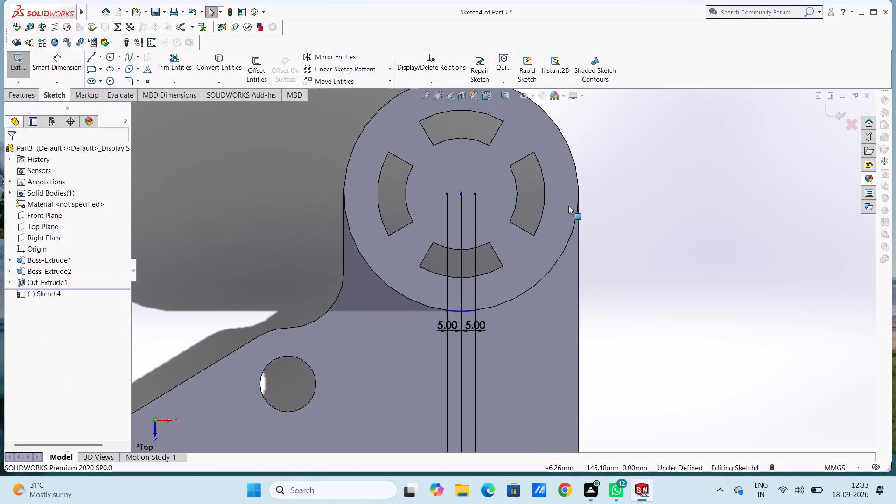
{"action": "left_click", "coordinate": [182, 71]}
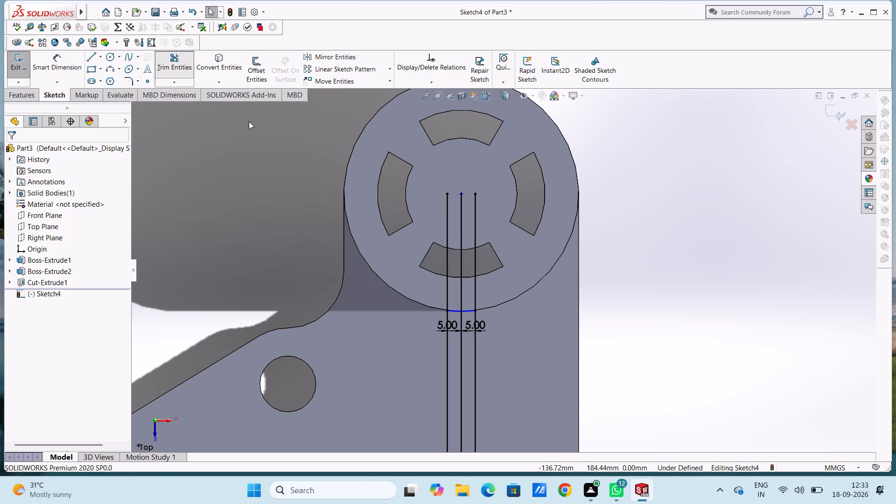
{"action": "left_click", "coordinate": [445, 215]}
{"action": "left_click", "coordinate": [465, 221]}
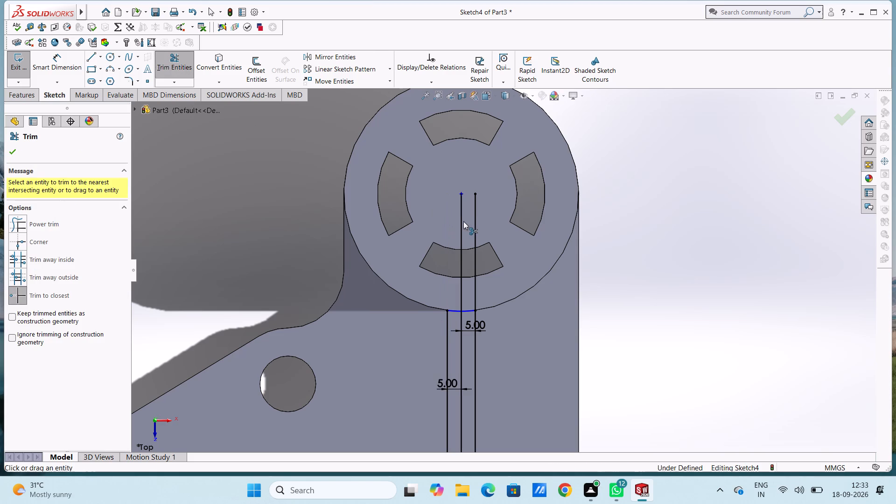
{"action": "left_click", "coordinate": [462, 221]}
{"action": "left_click", "coordinate": [476, 225]}
{"action": "scroll", "coordinate": [476, 225], "scroll_direction": "up", "scroll_amount": 6}
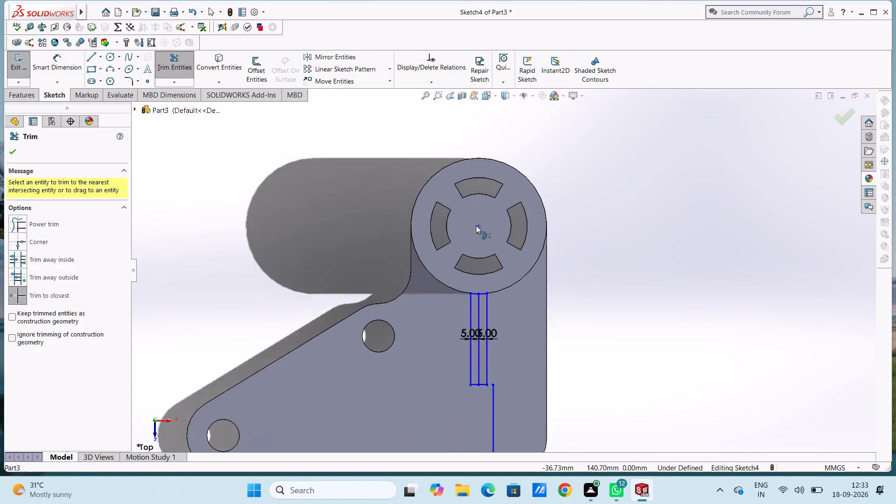
{"action": "left_click", "coordinate": [488, 333]}
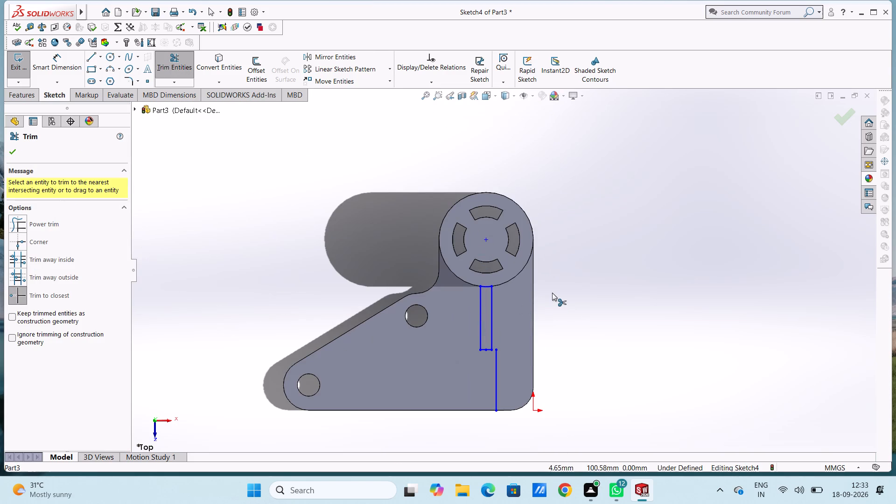
{"action": "left_click", "coordinate": [496, 360]}
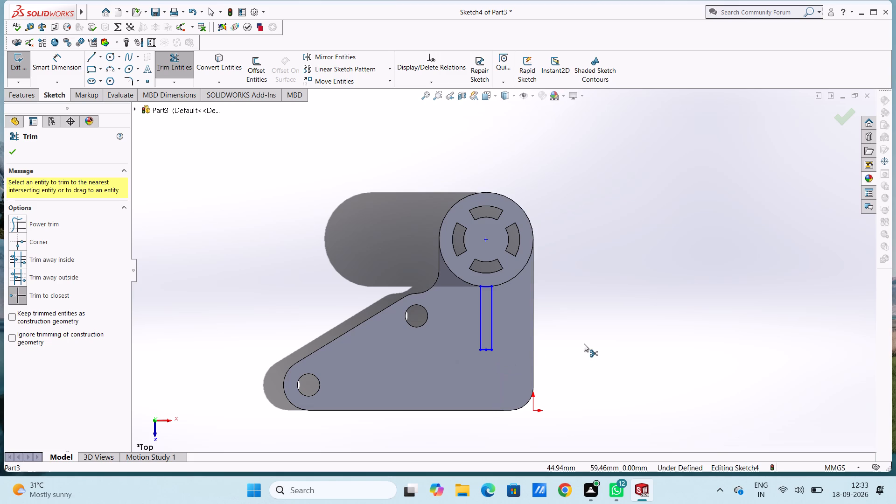
{"action": "key", "text": "Escape"}
{"action": "key", "text": "Escape"}
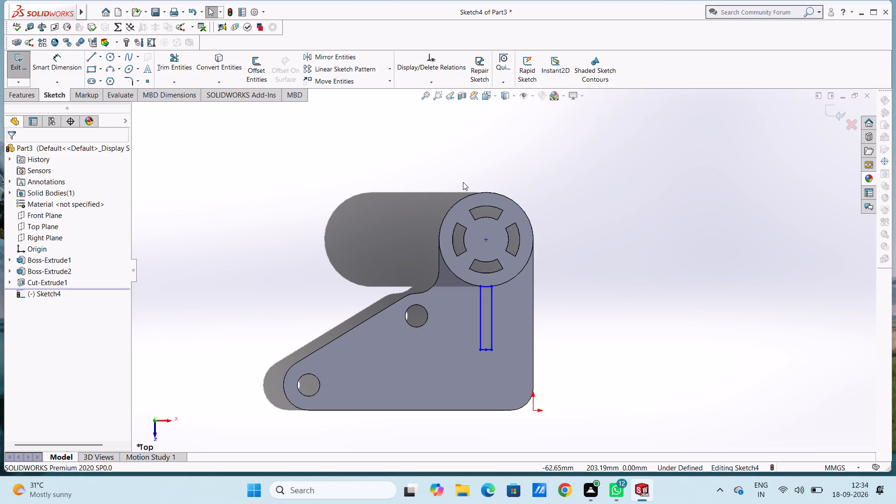
Extrude the 10 mm wide profile away from the plate with a blind depth of 56 mm.
{"action": "middle_click_drag", "start_coordinate": [616, 355], "coordinate": [590, 342]}
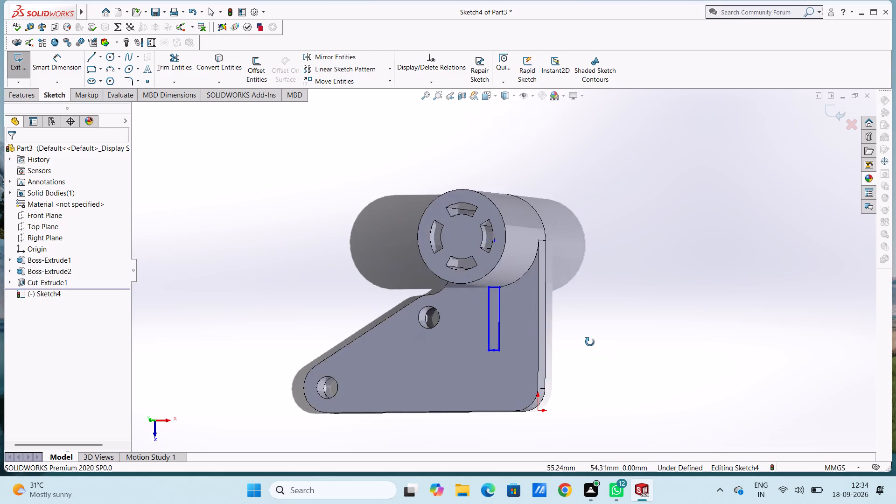
{"action": "middle_click_drag", "start_coordinate": [590, 342], "coordinate": [556, 315]}
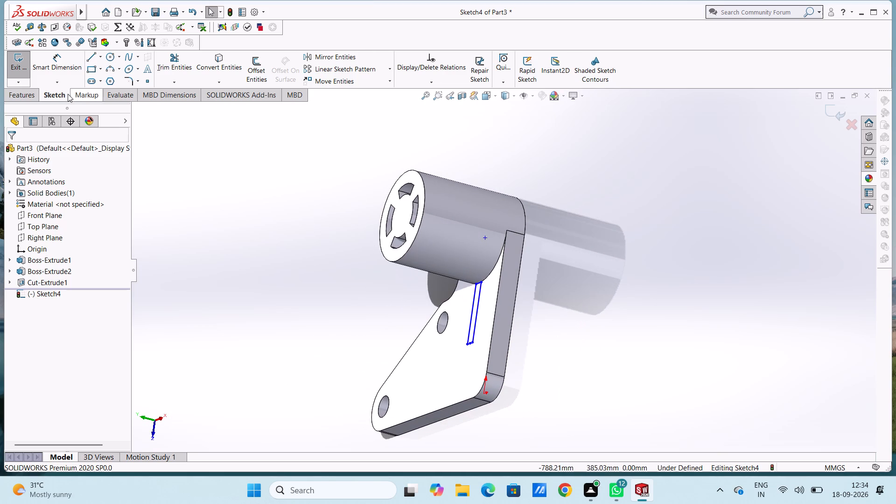
{"action": "left_click", "coordinate": [30, 98]}
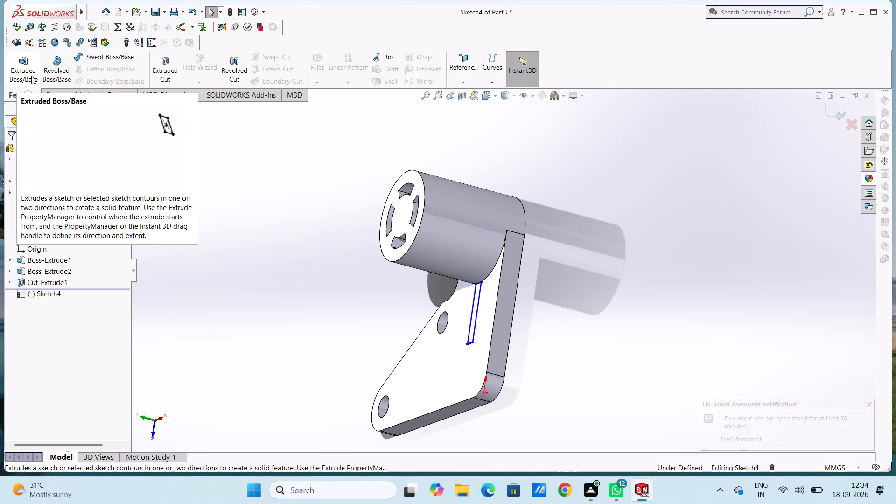
{"action": "left_click", "coordinate": [31, 74]}
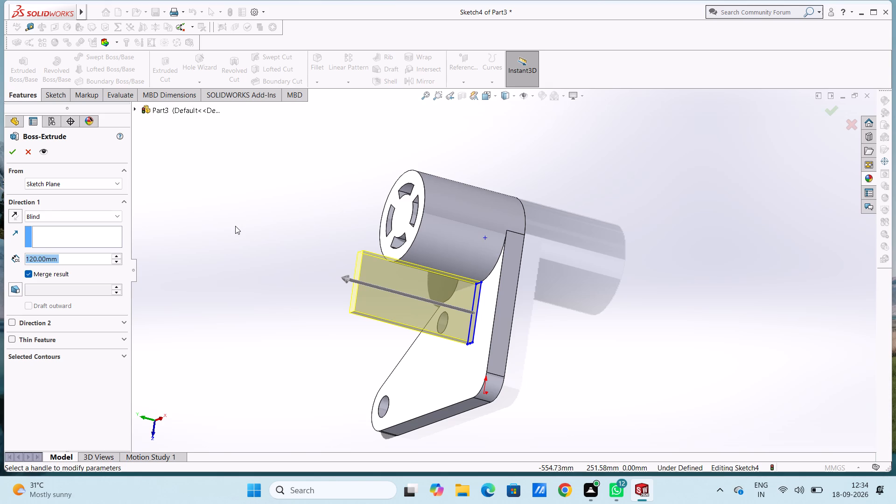
{"action": "type", "text": "56"}
{"action": "key", "text": "Return"}
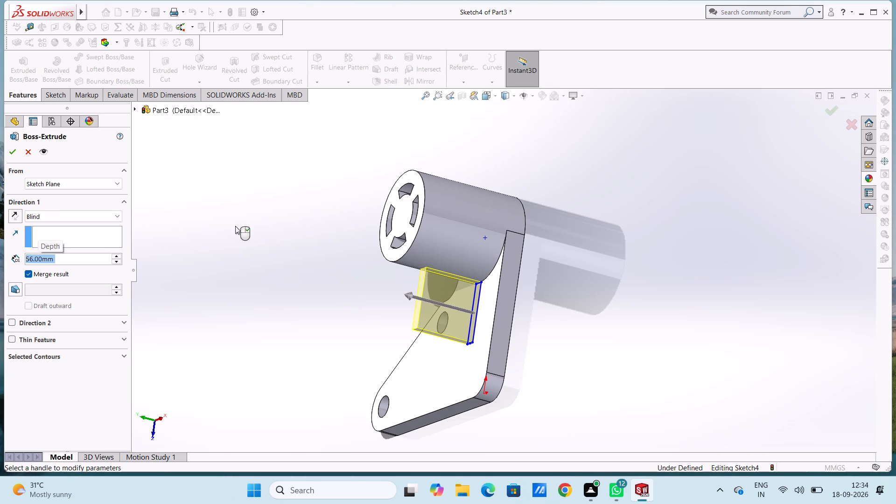
Set the rib extrusion's depth to 74 mm and finish the feature.
{"action": "middle_click_drag", "start_coordinate": [316, 281], "coordinate": [306, 275]}
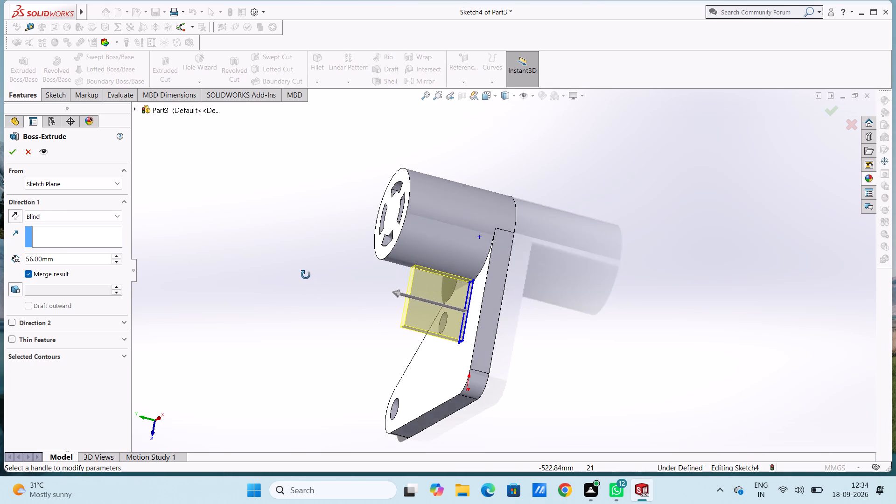
{"action": "middle_click_drag", "start_coordinate": [306, 275], "coordinate": [299, 273]}
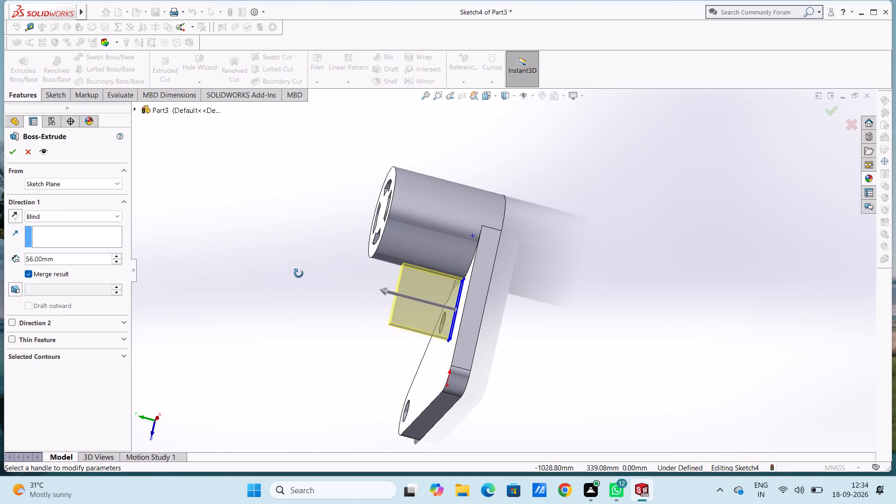
{"action": "middle_click_drag", "start_coordinate": [299, 273], "coordinate": [316, 287]}
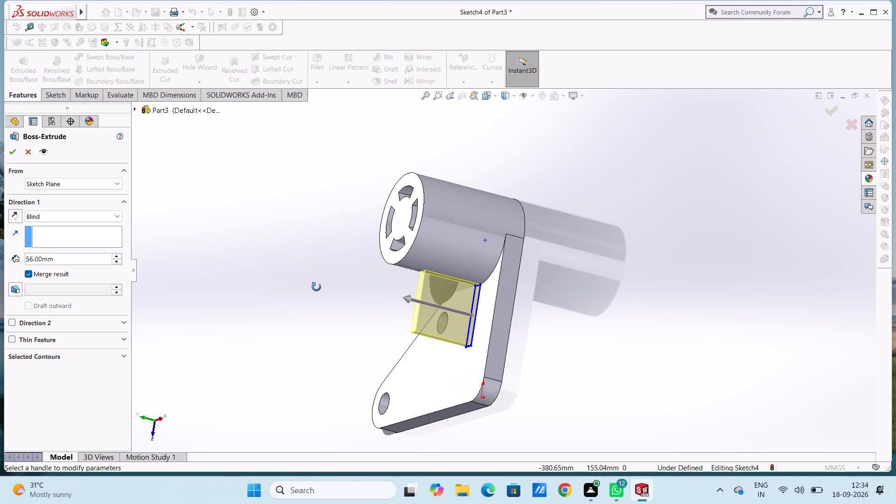
{"action": "middle_click_drag", "start_coordinate": [316, 287], "coordinate": [321, 290]}
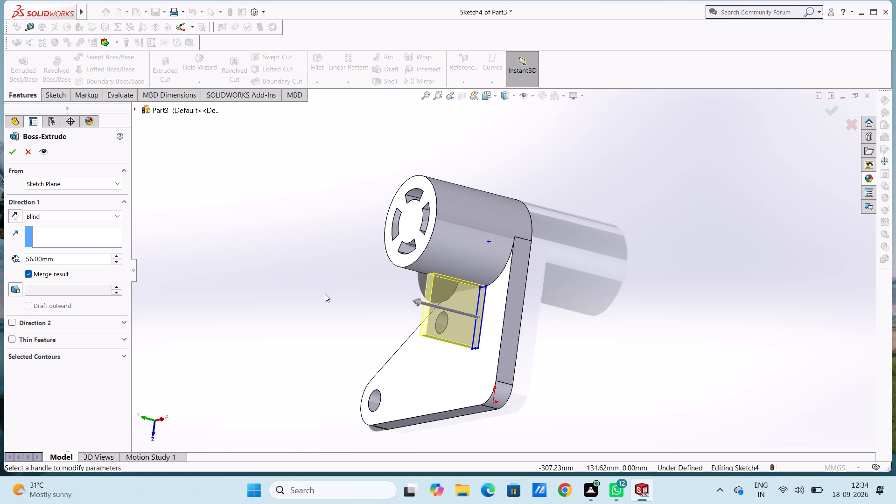
{"action": "middle_click_drag", "start_coordinate": [325, 293], "coordinate": [302, 286]}
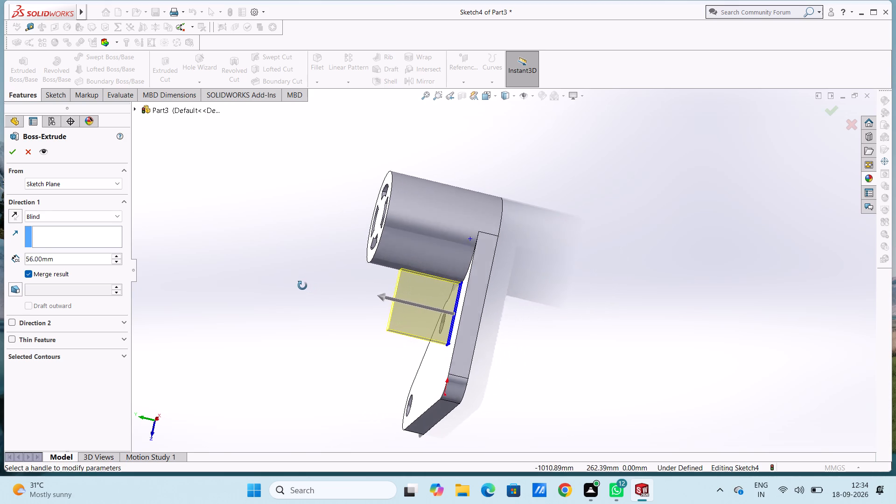
{"action": "middle_click_drag", "start_coordinate": [302, 286], "coordinate": [300, 286]}
{"action": "double_click", "coordinate": [98, 257]}
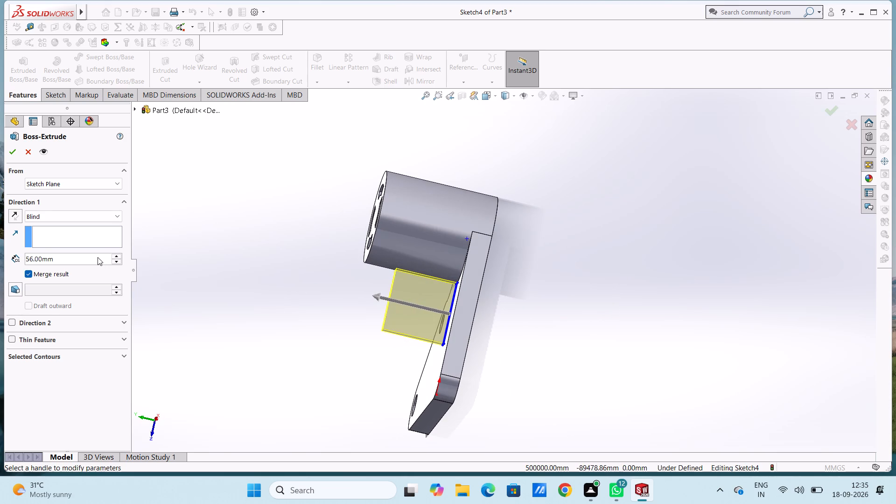
{"action": "type", "text": "74"}
{"action": "key", "text": "Return"}
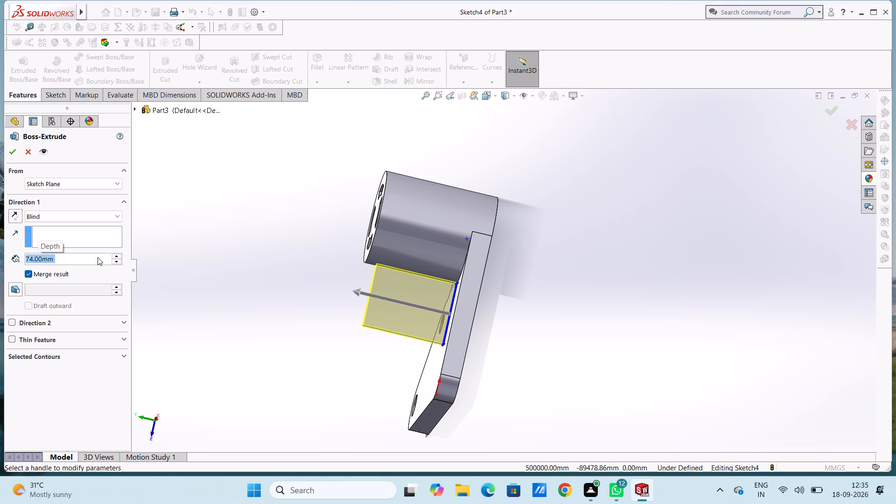
{"action": "left_click", "coordinate": [10, 155]}
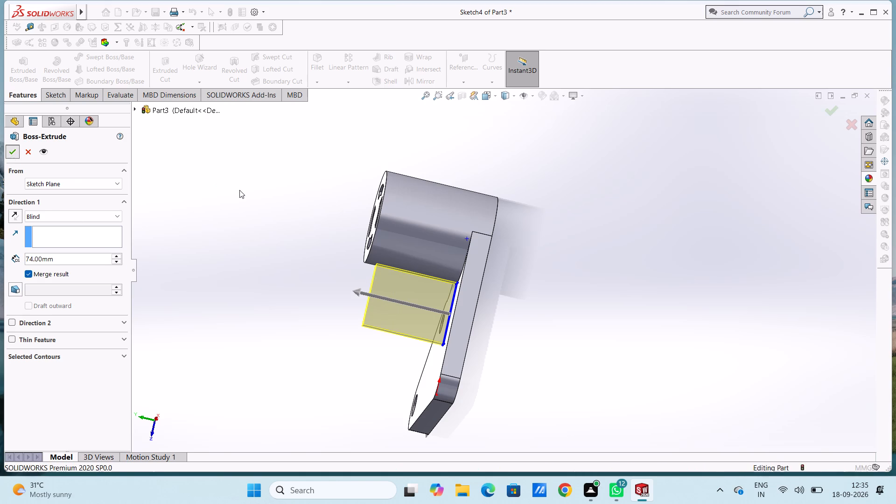
{"action": "left_click", "coordinate": [239, 190]}
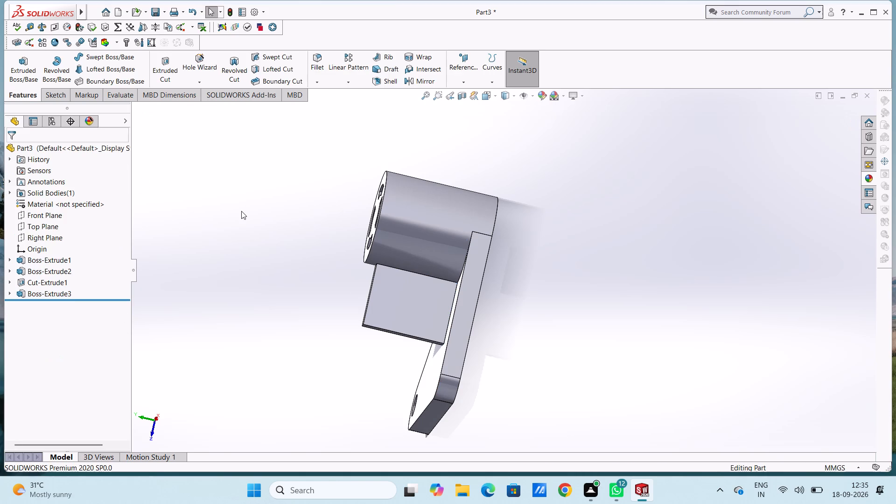
On the rib's side face, sketch a closed triangle joining its top corner at the boss, its outer bottom corner and its outer top corner.
{"action": "key", "text": "ctrl+4"}
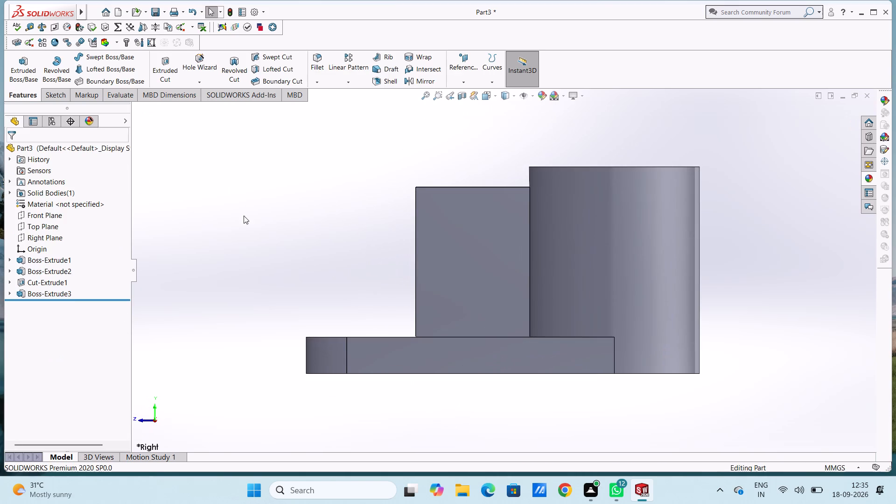
{"action": "left_click", "coordinate": [461, 238]}
{"action": "left_click", "coordinate": [501, 212]}
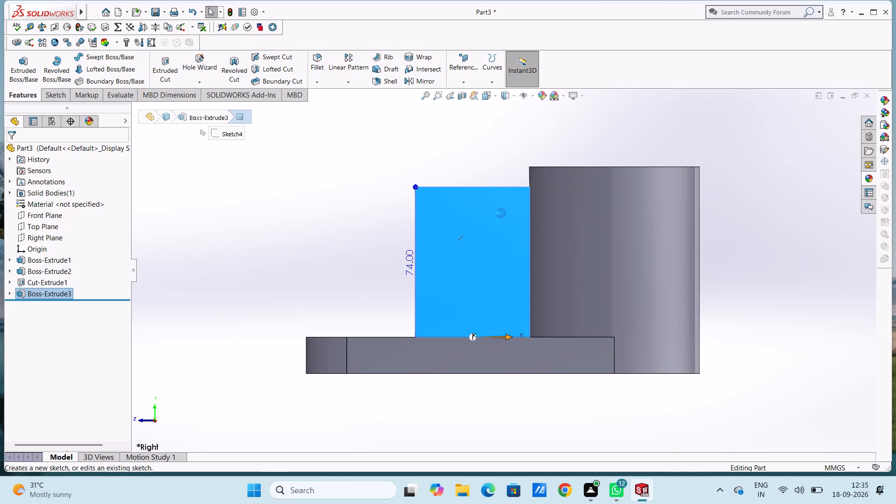
{"action": "left_click", "coordinate": [309, 251]}
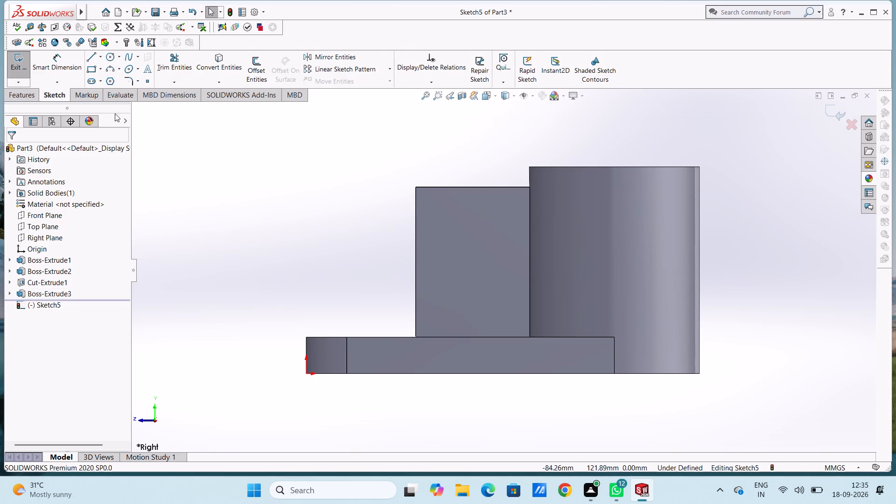
{"action": "left_click", "coordinate": [87, 57]}
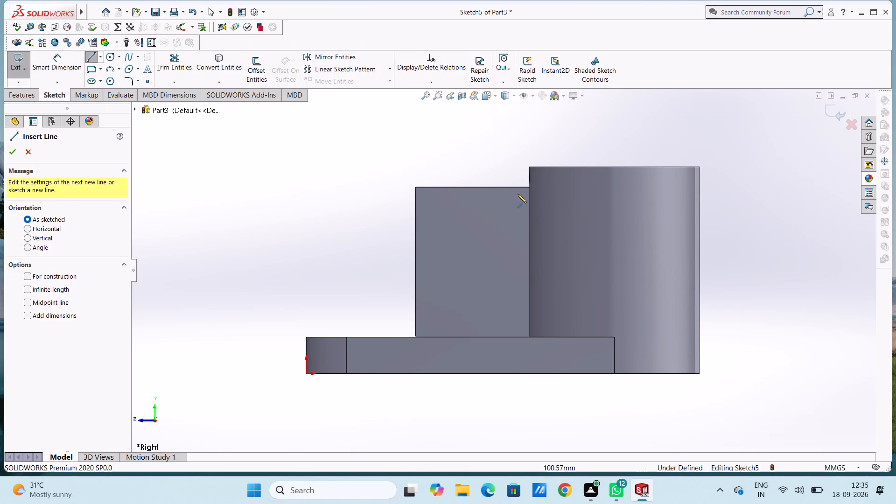
{"action": "left_click", "coordinate": [531, 186]}
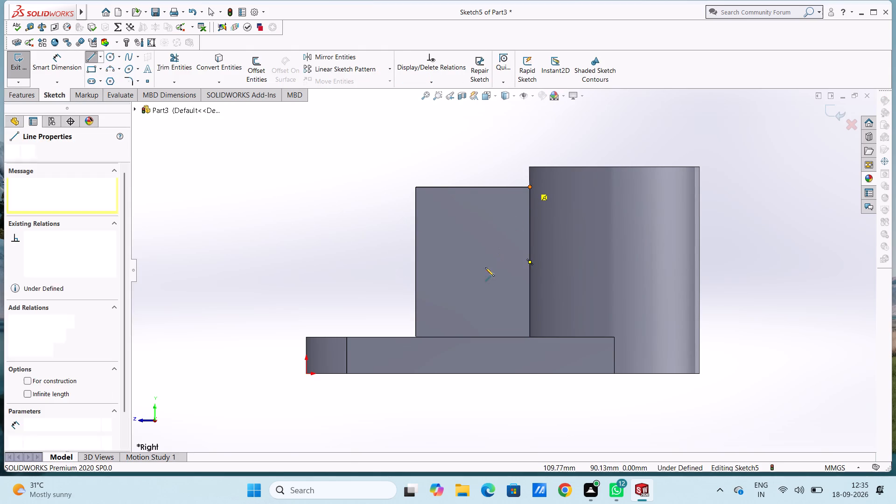
{"action": "left_click", "coordinate": [415, 336]}
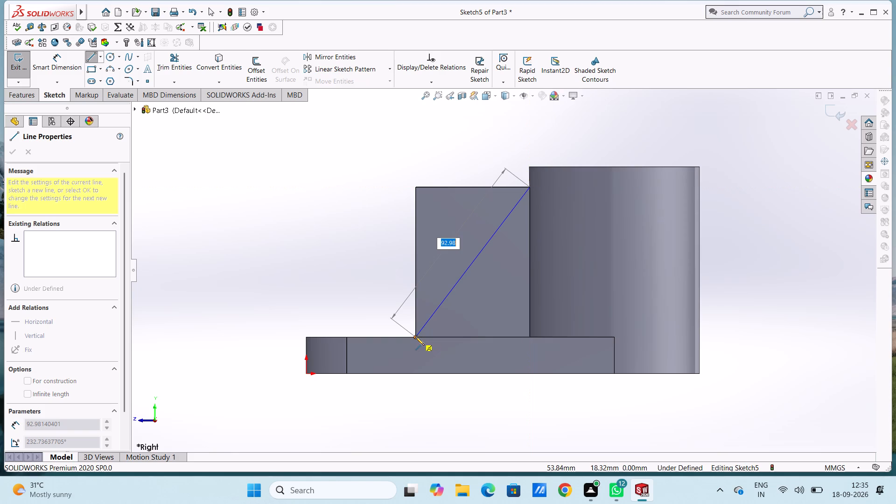
{"action": "left_click", "coordinate": [416, 187]}
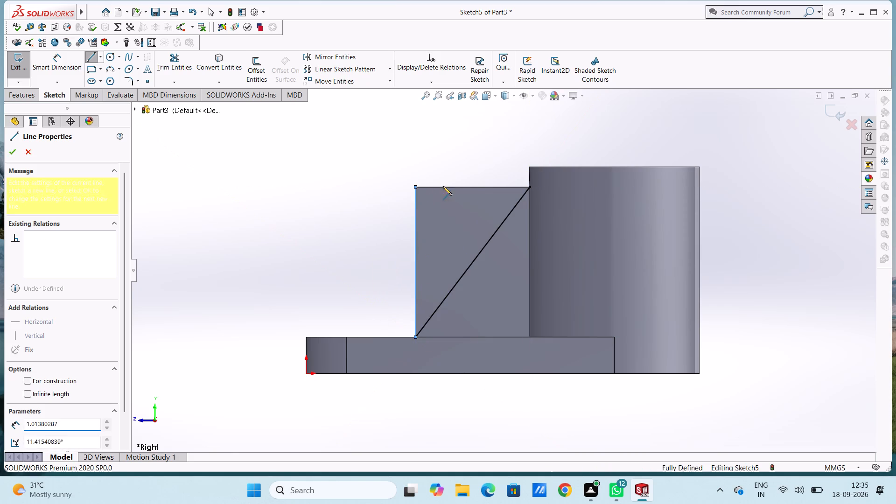
{"action": "left_click", "coordinate": [530, 186]}
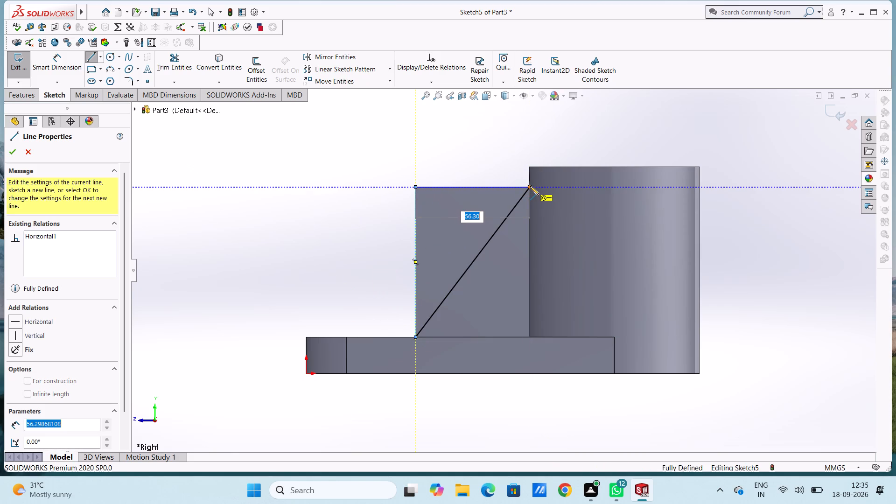
{"action": "key", "text": "Escape"}
{"action": "key", "text": "Escape"}
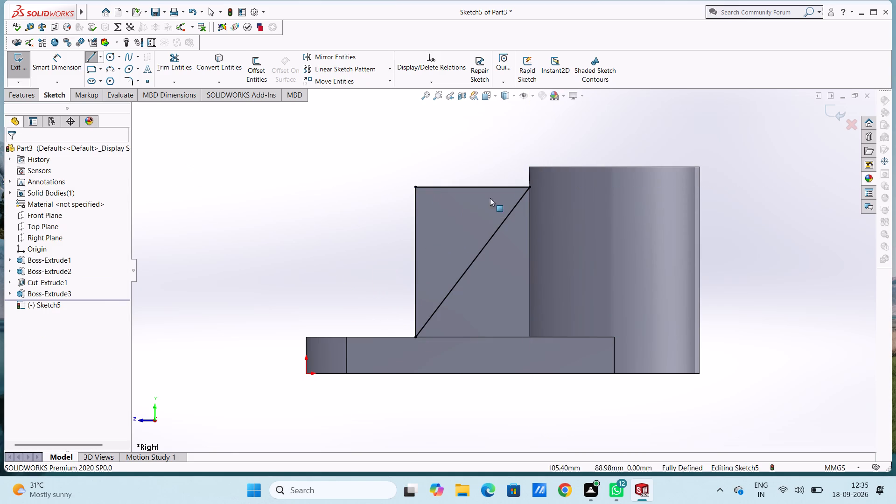
Cut the sketched triangle out of the rib with a blind Extruded Cut 74 mm deep.
{"action": "middle_click_drag", "start_coordinate": [319, 189], "coordinate": [351, 238]}
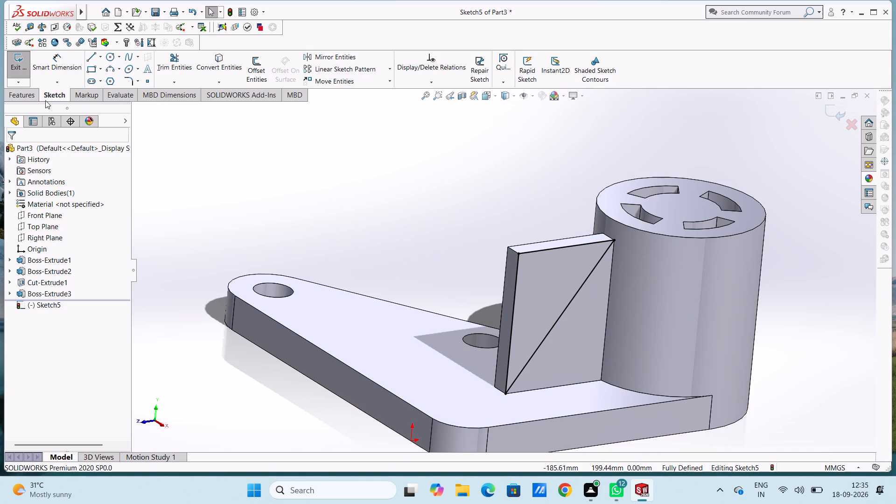
{"action": "left_click", "coordinate": [26, 93]}
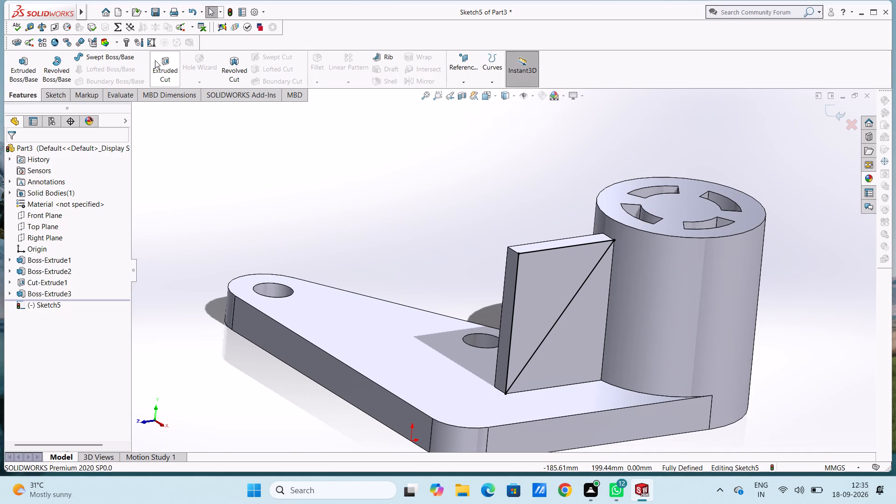
{"action": "left_click", "coordinate": [155, 60]}
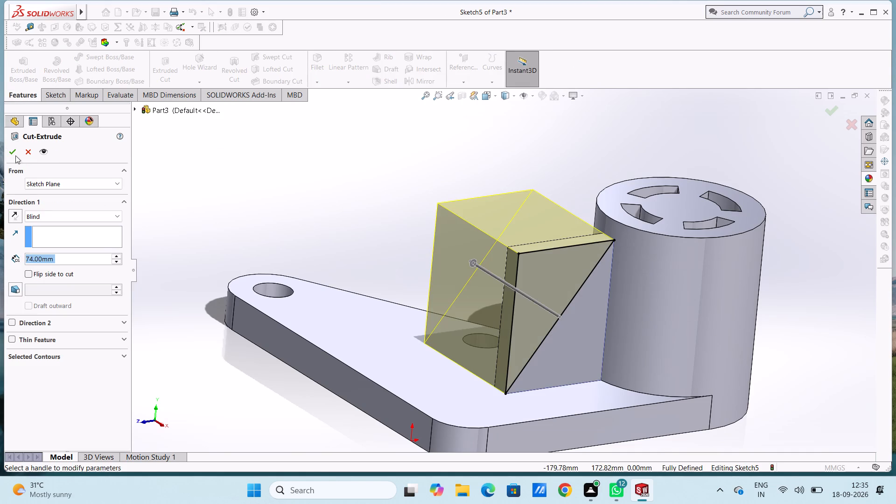
{"action": "left_click", "coordinate": [12, 152]}
{"action": "left_click", "coordinate": [210, 177]}
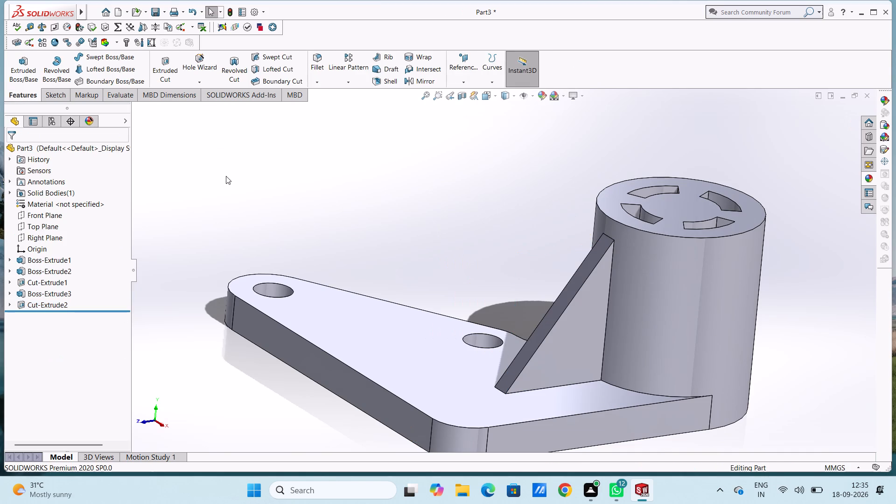
On the plate's top face, sketch a 40 x 40 mm corner rectangle starting from the origin at the rounded corner.
{"action": "middle_click_drag", "start_coordinate": [253, 206], "coordinate": [266, 227]}
{"action": "scroll", "coordinate": [265, 225], "scroll_direction": "up", "scroll_amount": 1}
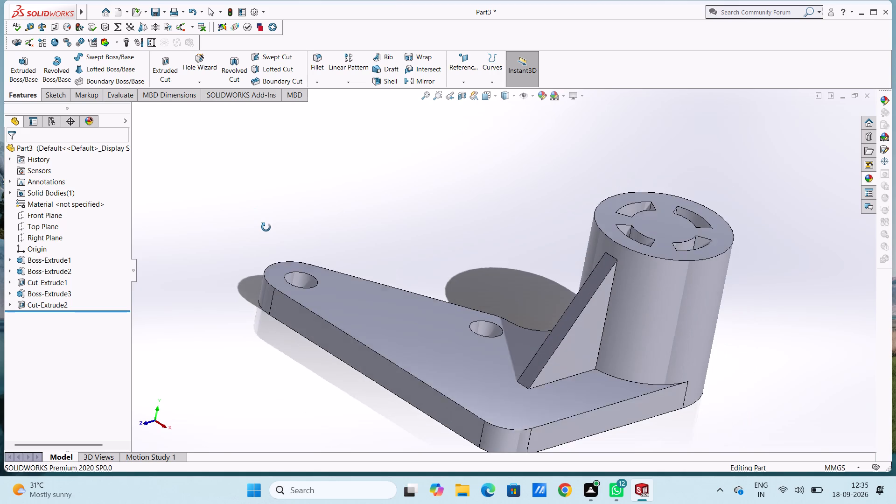
{"action": "middle_click_drag", "start_coordinate": [266, 227], "coordinate": [220, 198]}
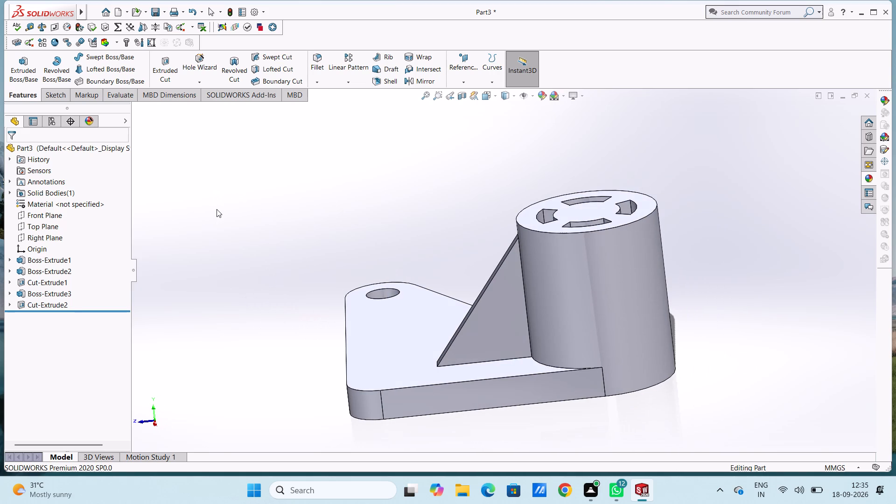
{"action": "key", "text": "ctrl+5"}
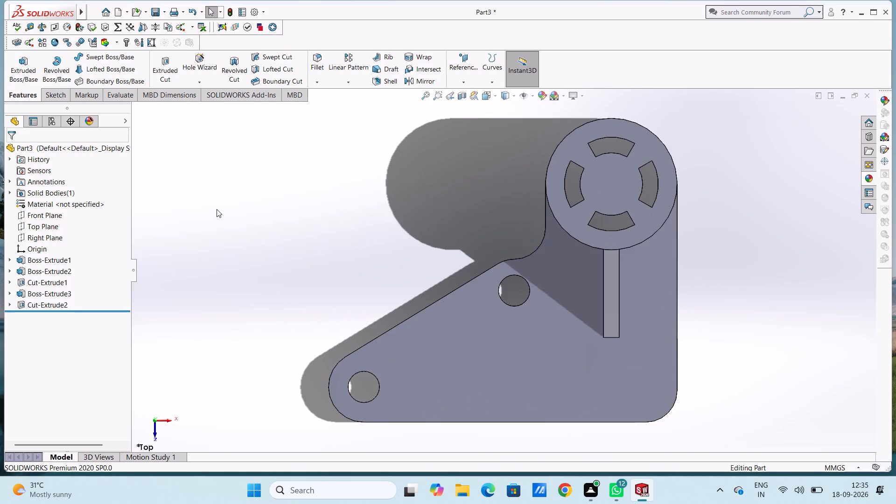
{"action": "left_click", "coordinate": [652, 392]}
{"action": "left_click", "coordinate": [690, 365]}
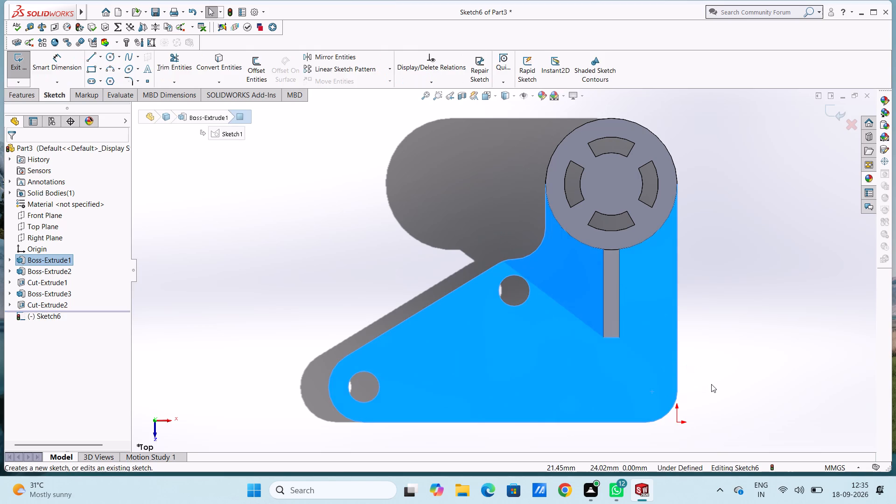
{"action": "left_click", "coordinate": [711, 384]}
{"action": "scroll", "coordinate": [694, 404], "scroll_direction": "down", "scroll_amount": 1}
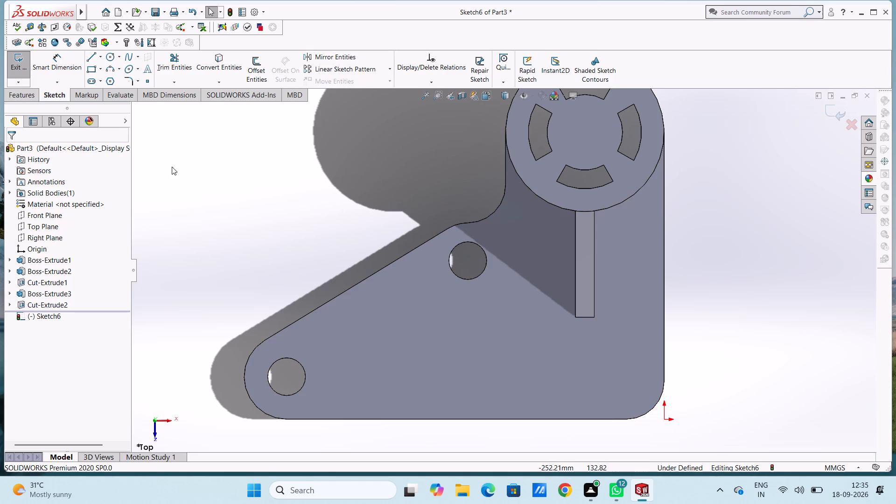
{"action": "left_click", "coordinate": [95, 69]}
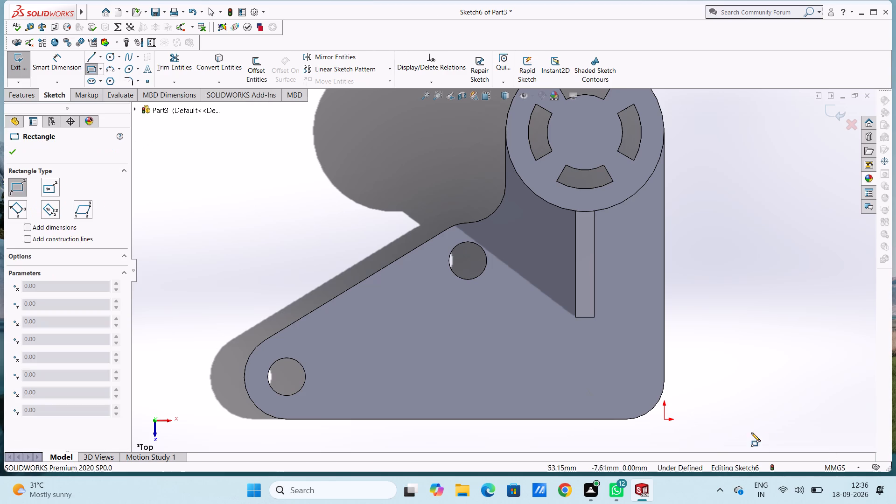
{"action": "left_click", "coordinate": [665, 420]}
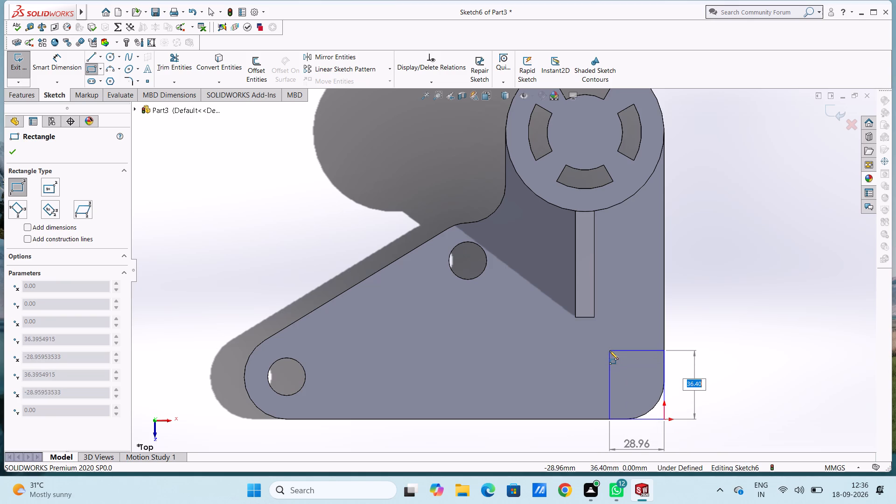
{"action": "type", "text": "40"}
{"action": "key", "text": "Return"}
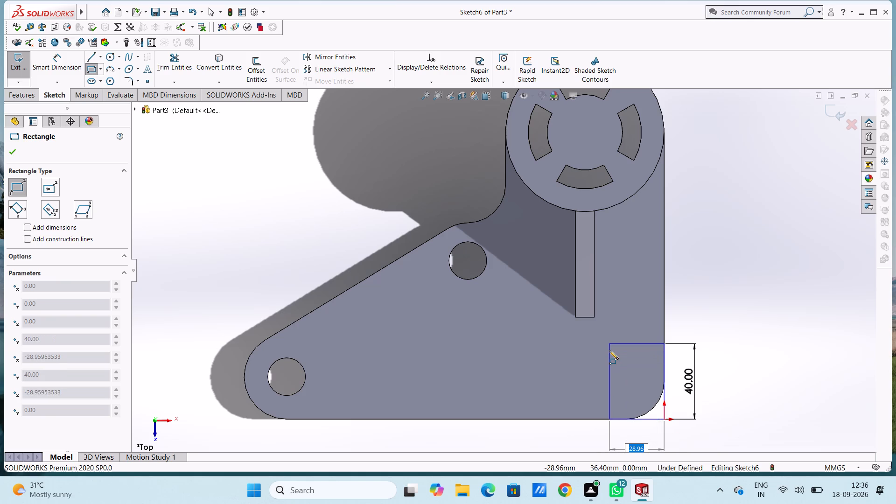
{"action": "type", "text": "40"}
{"action": "key", "text": "Return"}
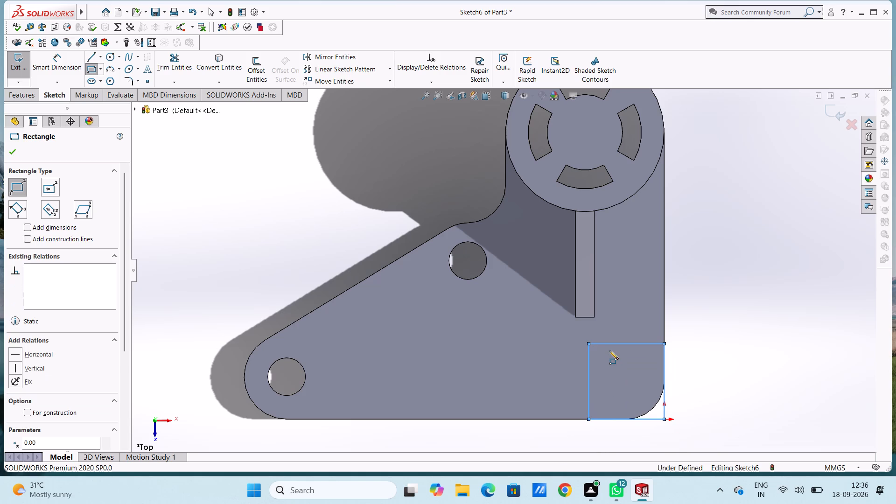
{"action": "key", "text": "Escape"}
{"action": "key", "text": "Escape"}
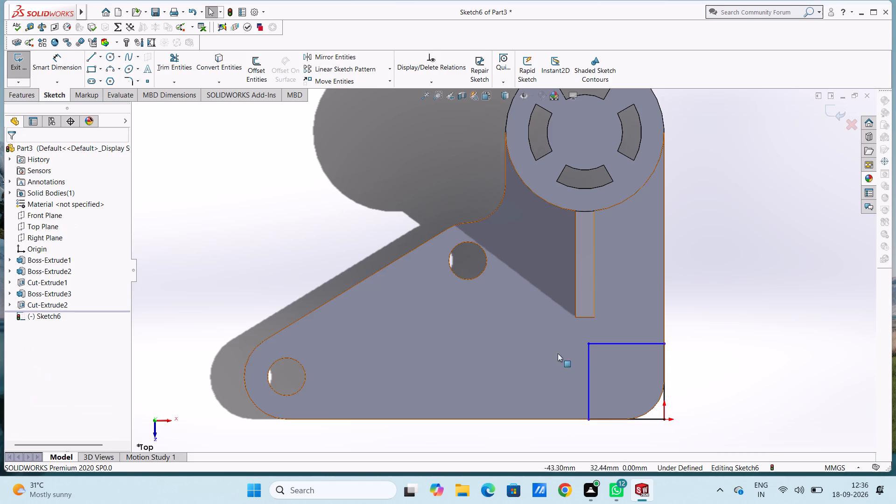
Sketch a three-point arc of 20 mm radius along the plate's rounded corner, joining the square's two outer sides.
{"action": "left_click", "coordinate": [112, 72]}
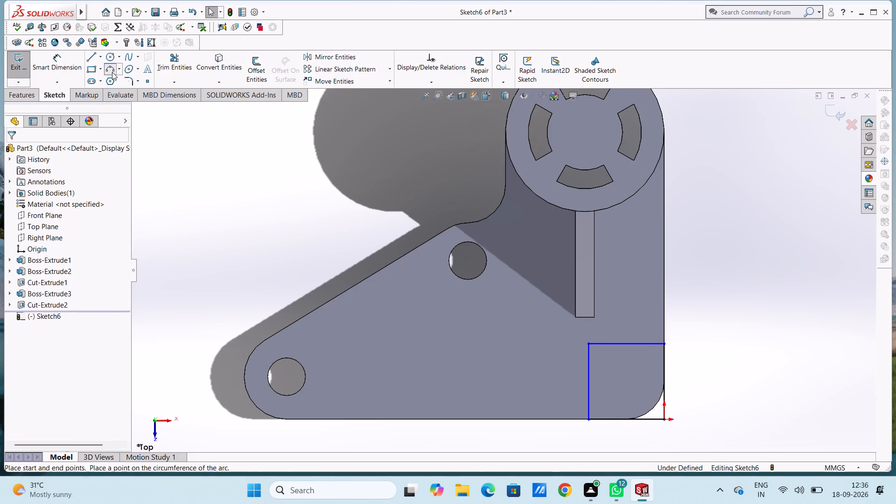
{"action": "scroll", "coordinate": [684, 392], "scroll_direction": "down", "scroll_amount": 2}
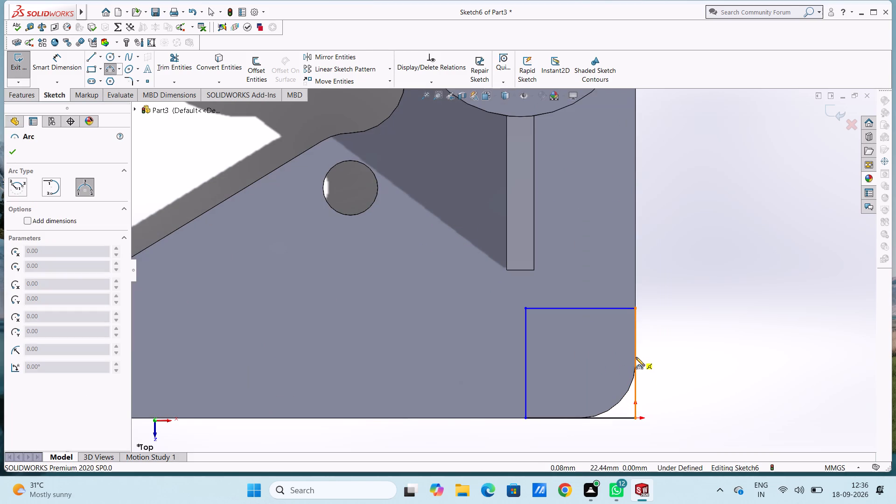
{"action": "left_click", "coordinate": [635, 364]}
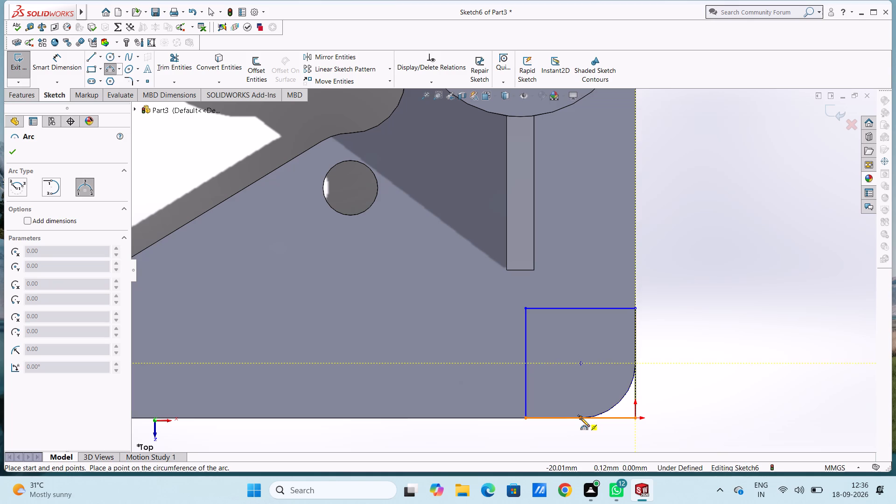
{"action": "left_click", "coordinate": [581, 418]}
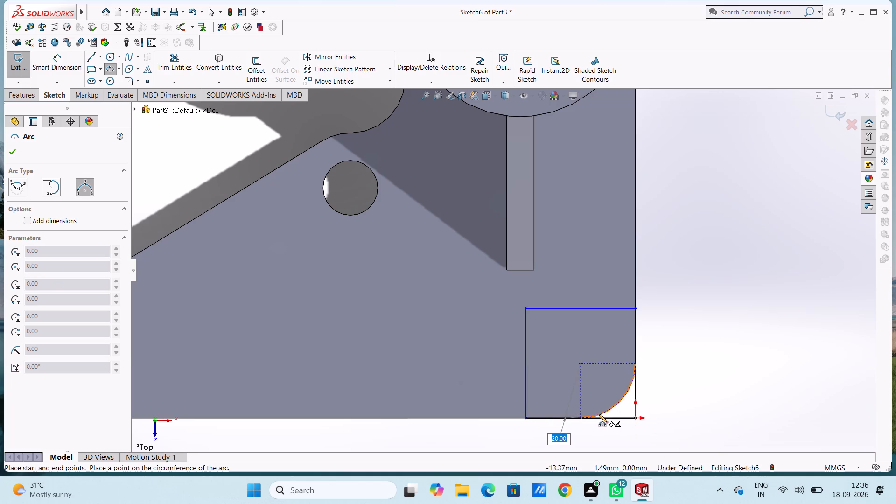
{"action": "left_click", "coordinate": [599, 414]}
{"action": "key", "text": "Escape"}
{"action": "key", "text": "Escape"}
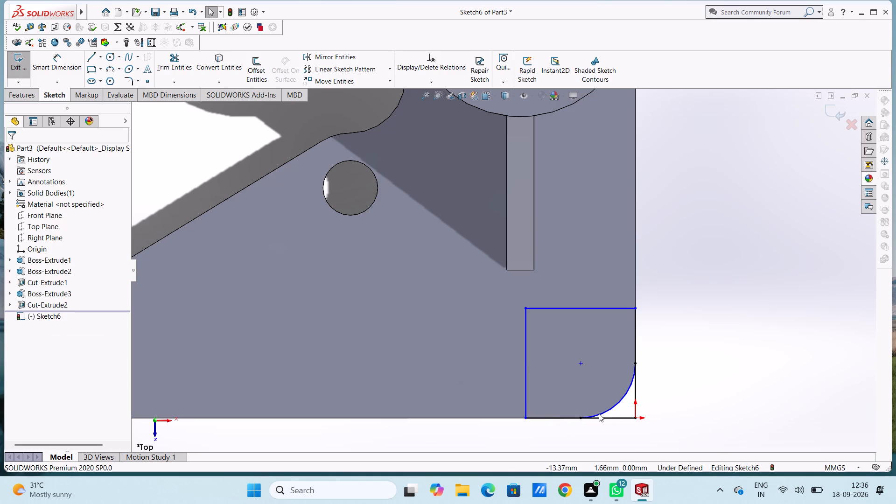
Dimension the square's inner vertical side as 40 mm and the corner arc's radius as 20 mm.
{"action": "left_click", "coordinate": [63, 71]}
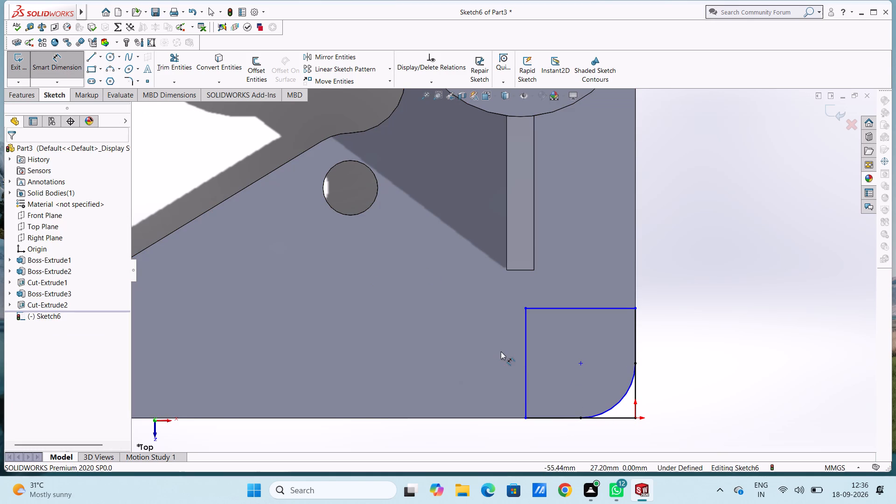
{"action": "left_click", "coordinate": [526, 354]}
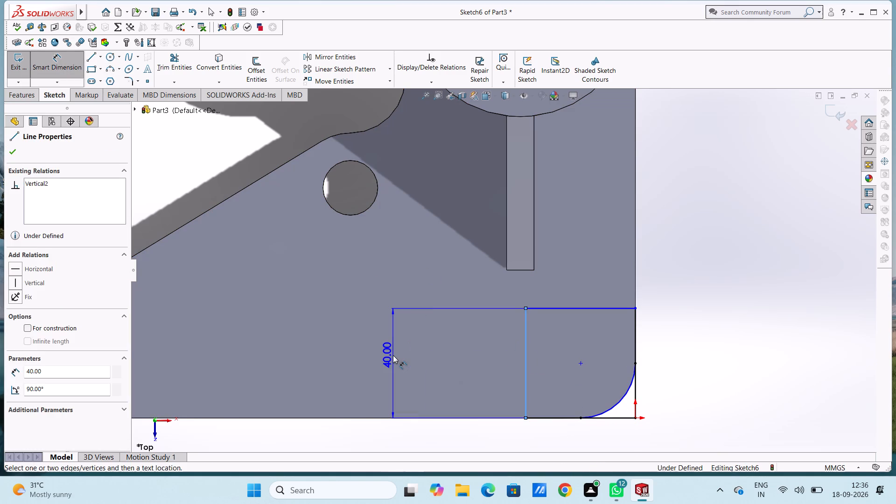
{"action": "left_click", "coordinate": [393, 355]}
{"action": "left_click", "coordinate": [353, 344]}
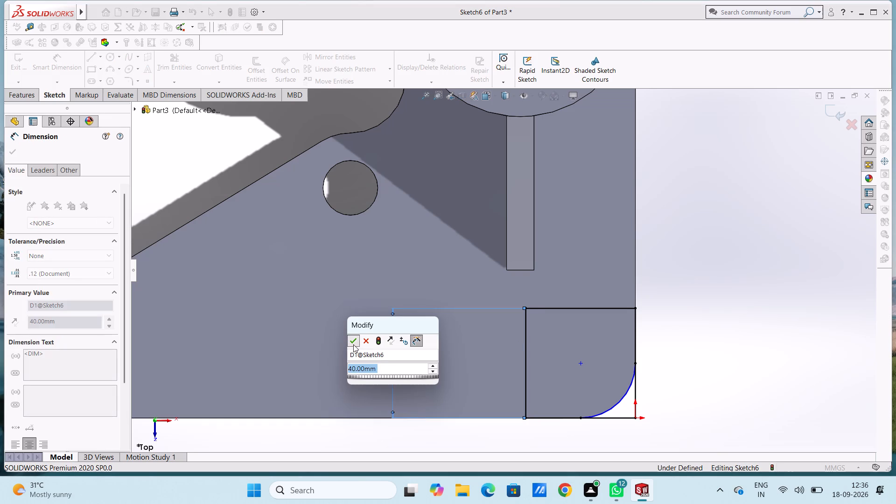
{"action": "left_click", "coordinate": [344, 317]}
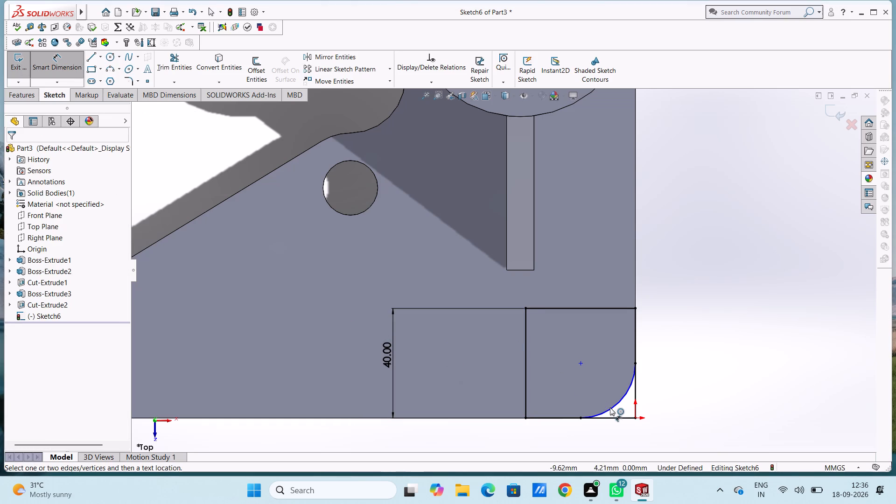
{"action": "left_click", "coordinate": [612, 408]}
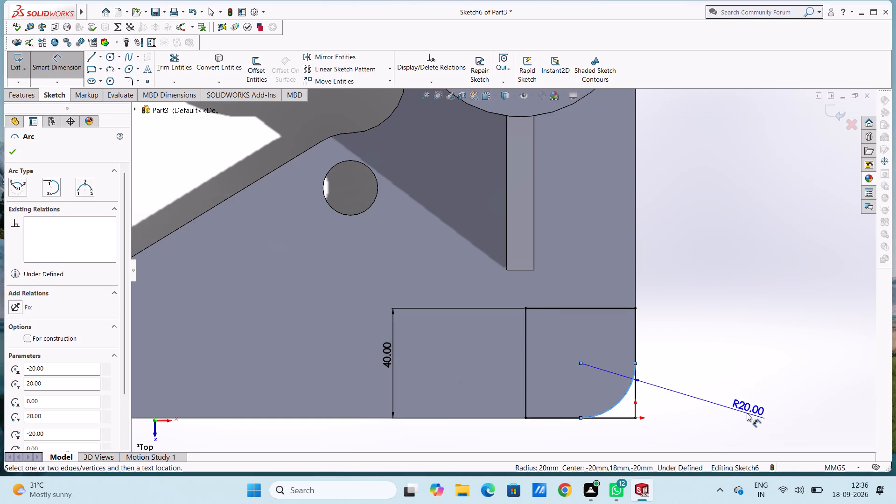
{"action": "left_click", "coordinate": [747, 413]}
{"action": "left_click", "coordinate": [708, 396]}
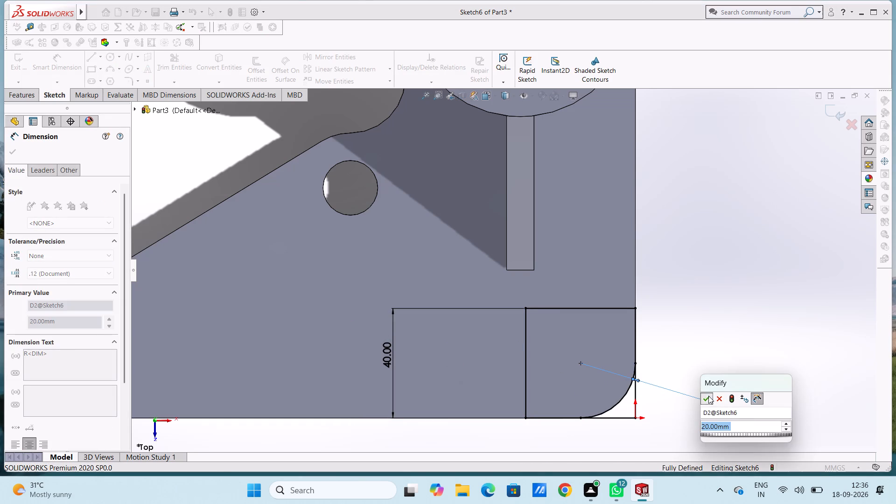
{"action": "left_click", "coordinate": [707, 354]}
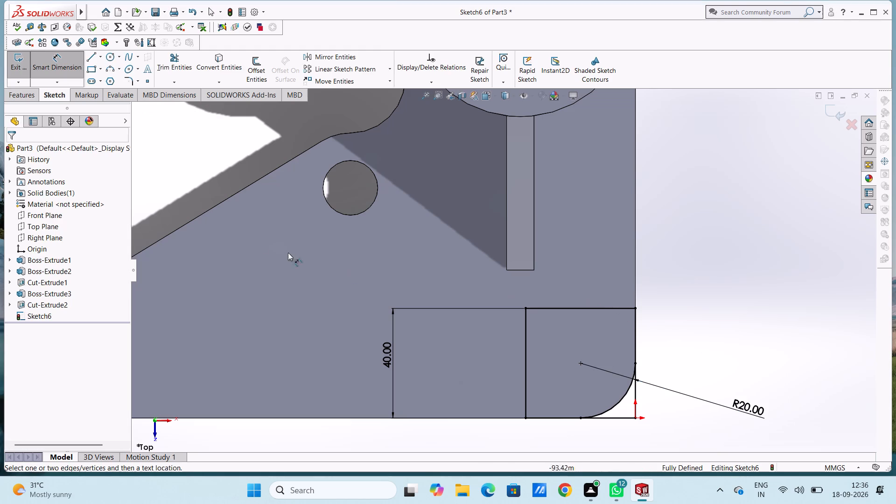
Sketch a circle of 6 mm radius centred on the corner arc's centre and dimension its diameter as 12 mm.
{"action": "left_click", "coordinate": [109, 60]}
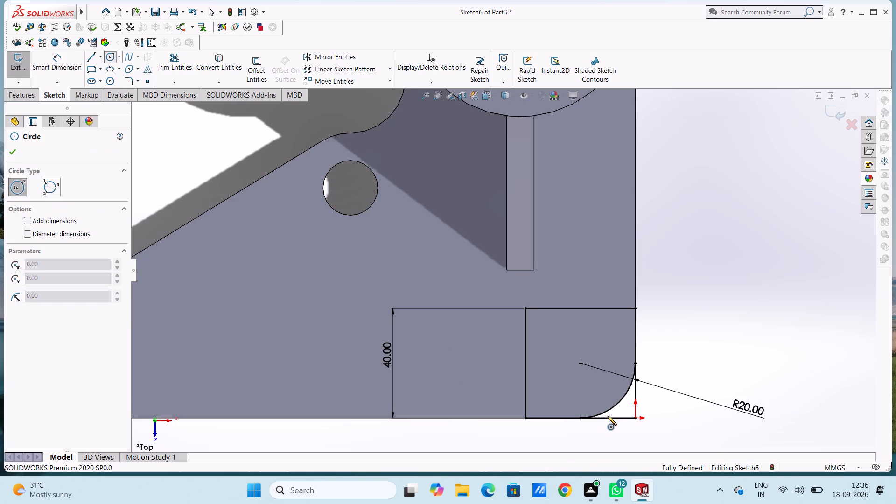
{"action": "left_click", "coordinate": [579, 362]}
{"action": "key", "text": "6"}
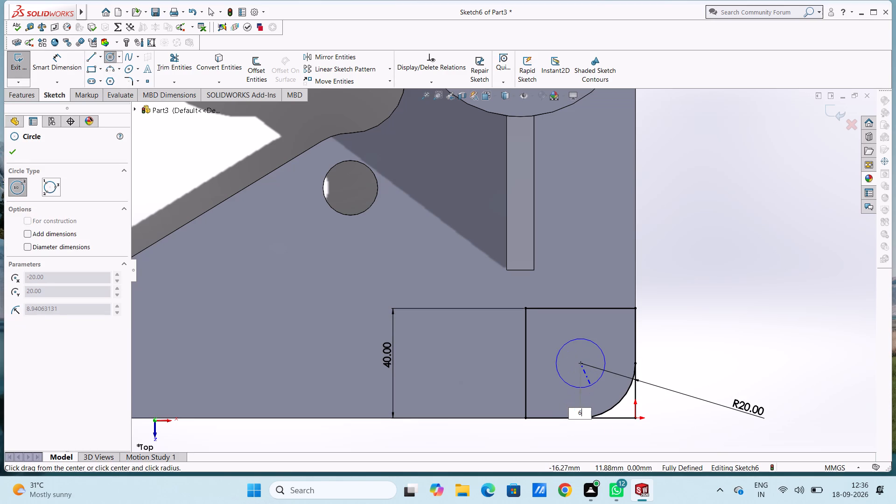
{"action": "key", "text": "Return"}
{"action": "key", "text": "Escape"}
{"action": "key", "text": "Escape"}
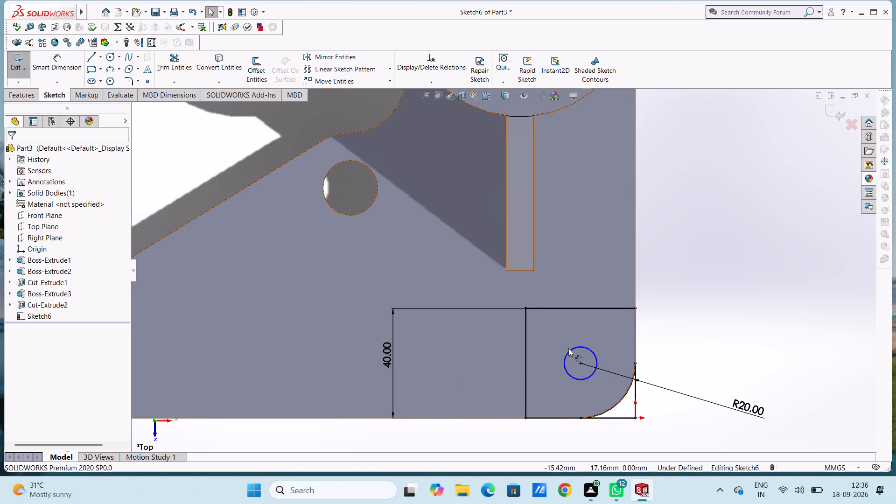
{"action": "left_click", "coordinate": [73, 65]}
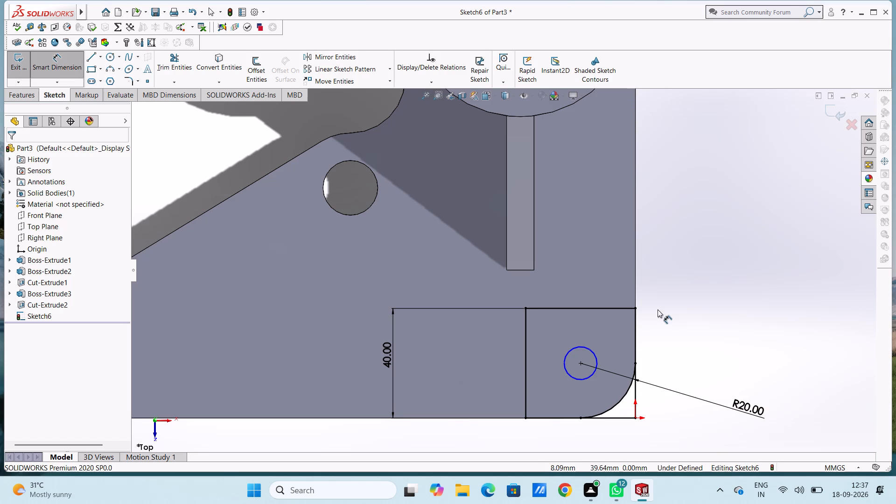
{"action": "left_click", "coordinate": [576, 347]}
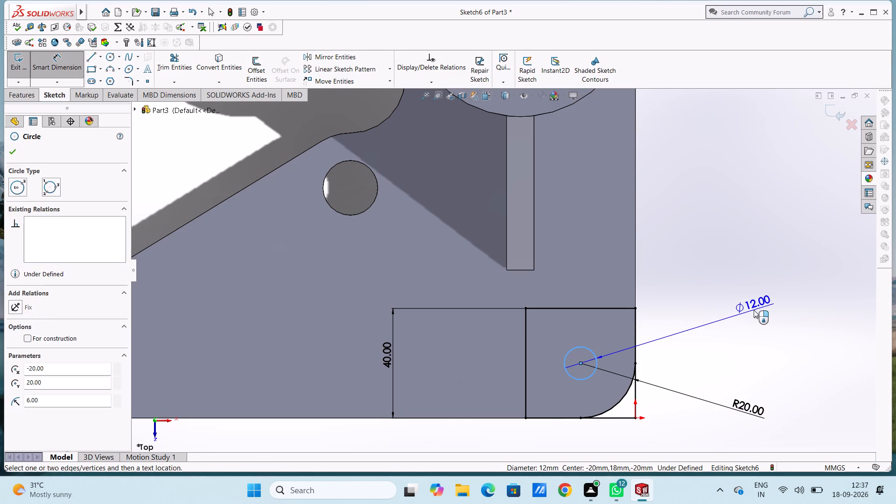
{"action": "left_click", "coordinate": [754, 310]}
{"action": "left_click", "coordinate": [718, 300]}
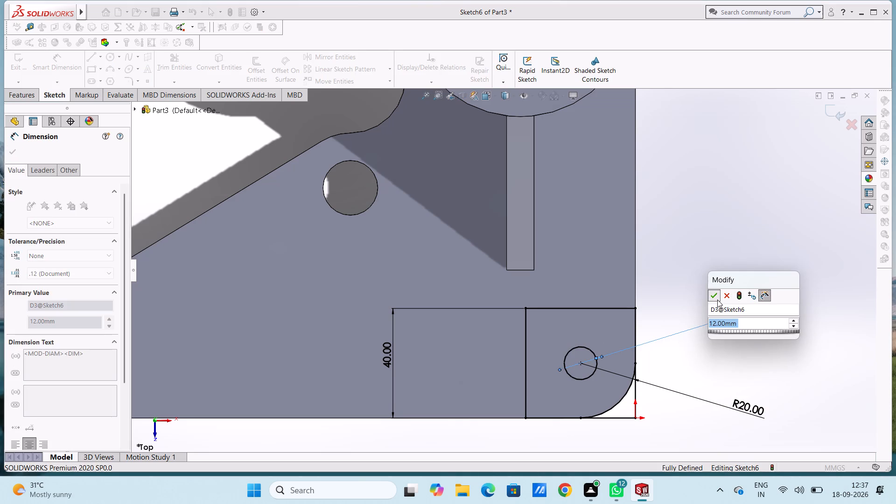
{"action": "left_click", "coordinate": [710, 269]}
{"action": "key", "text": "Escape"}
{"action": "key", "text": "Escape"}
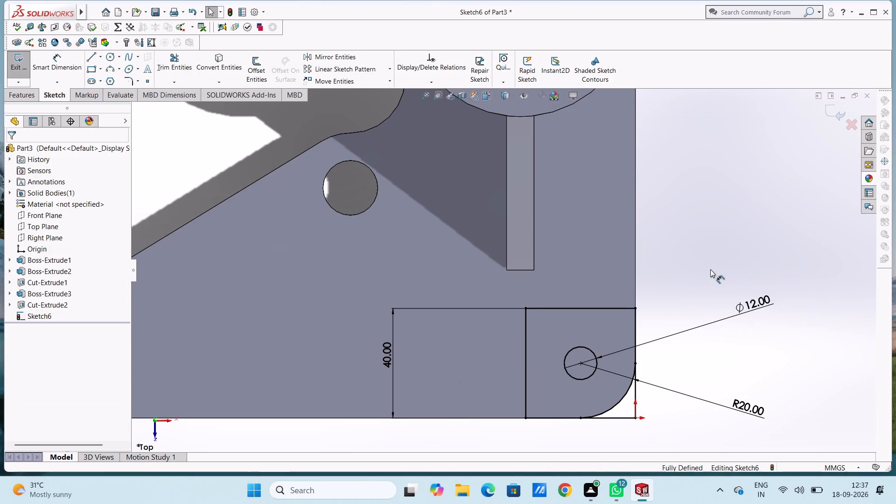
Trim away the two segments of the 40 mm square that lie outside the R20 corner arc, removing the midpoint relation.
{"action": "left_click", "coordinate": [185, 75]}
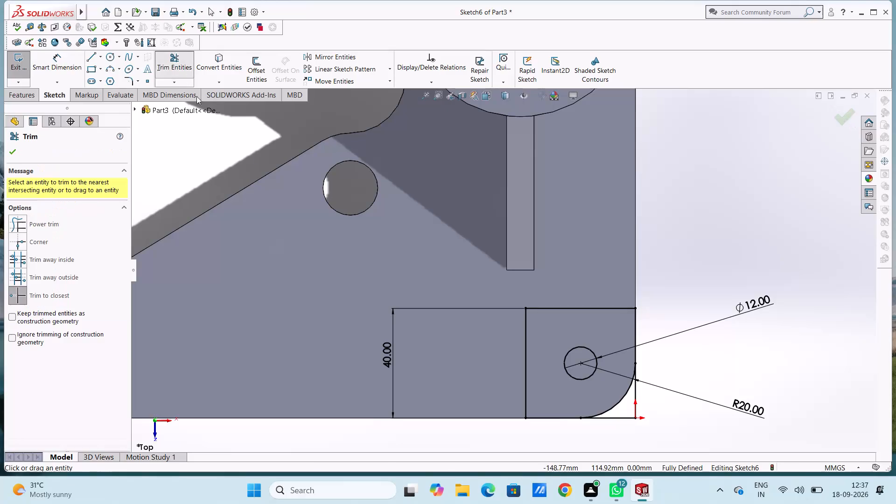
{"action": "left_click", "coordinate": [624, 419]}
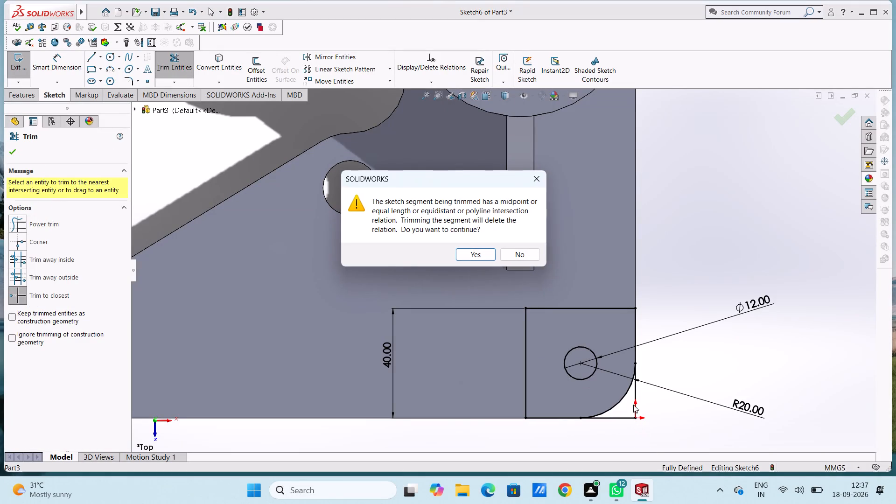
{"action": "left_click", "coordinate": [487, 259]}
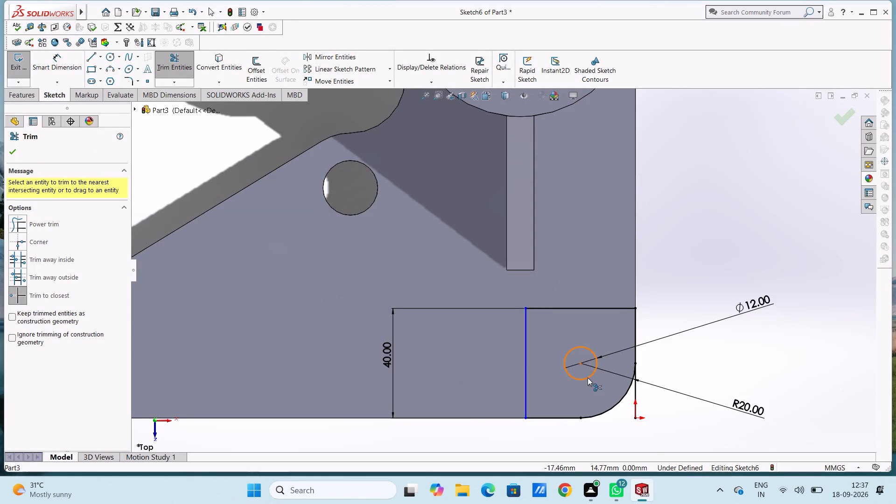
{"action": "left_click", "coordinate": [636, 395]}
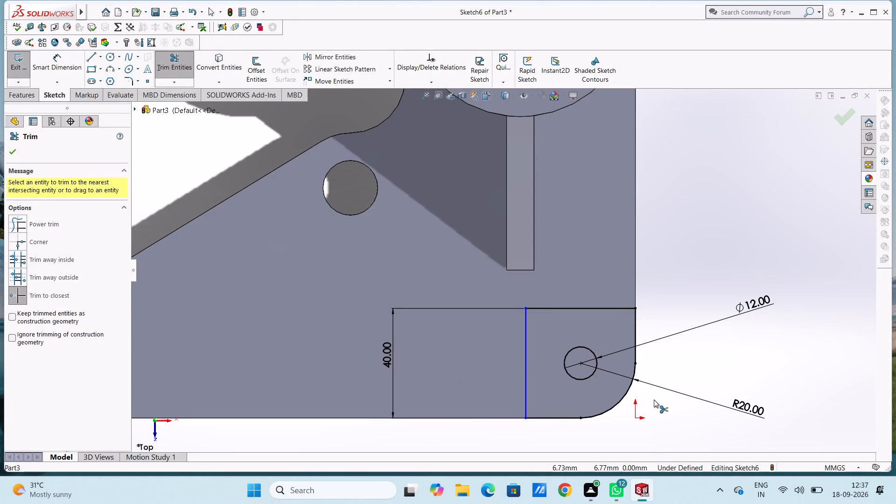
{"action": "key", "text": "Escape"}
{"action": "key", "text": "Escape"}
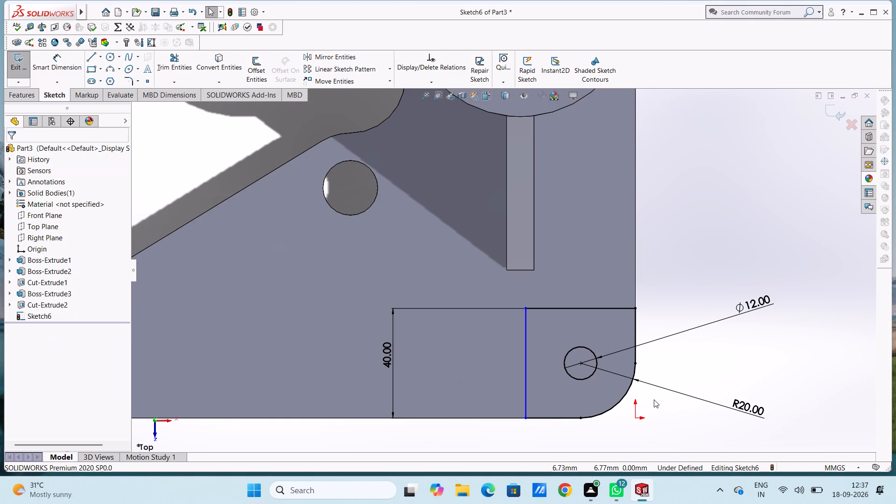
Extrude the corner pad profile upward from the plate with a blind depth of 38 mm, merged with the body.
{"action": "key", "text": "ctrl+7"}
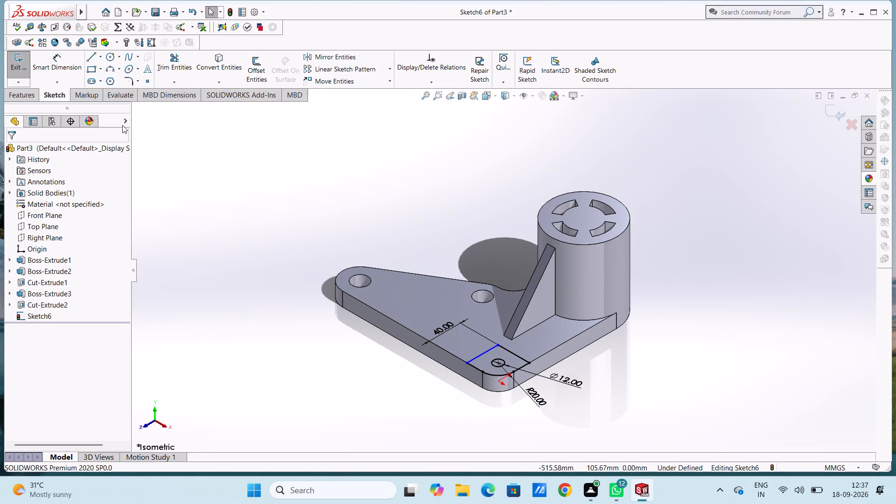
{"action": "left_click", "coordinate": [21, 92]}
{"action": "left_click", "coordinate": [28, 65]}
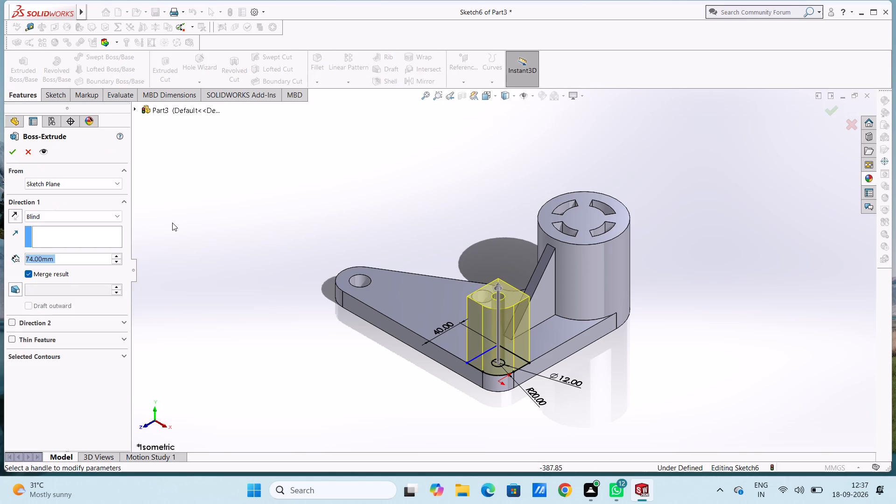
{"action": "type", "text": "38"}
{"action": "key", "text": "Return"}
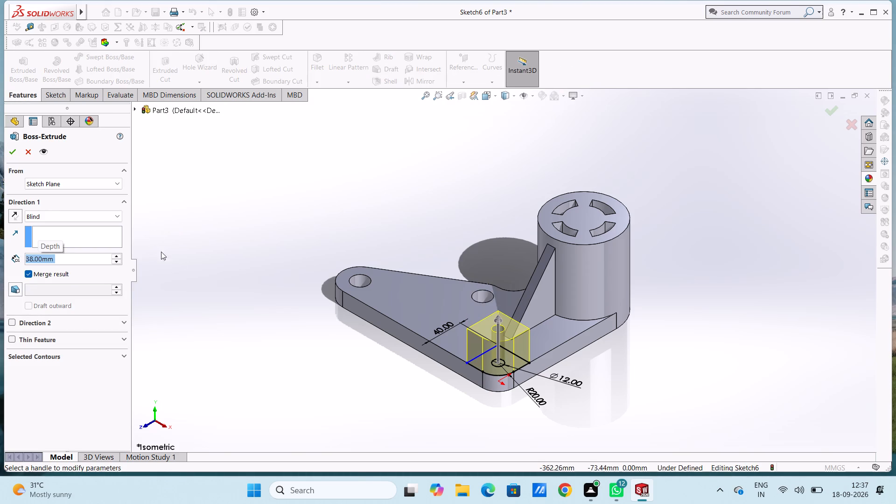
{"action": "left_click", "coordinate": [10, 153]}
{"action": "left_click", "coordinate": [198, 186]}
On the corner pad's top face, sketch a circle of 6 mm radius coinciding with the pad's hole edge.
{"action": "middle_click_drag", "start_coordinate": [200, 188], "coordinate": [228, 225]}
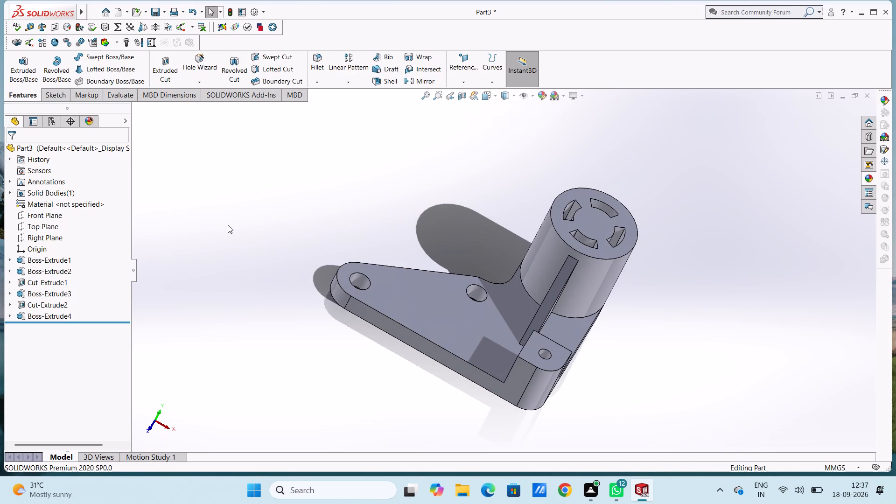
{"action": "key", "text": "ctrl+5"}
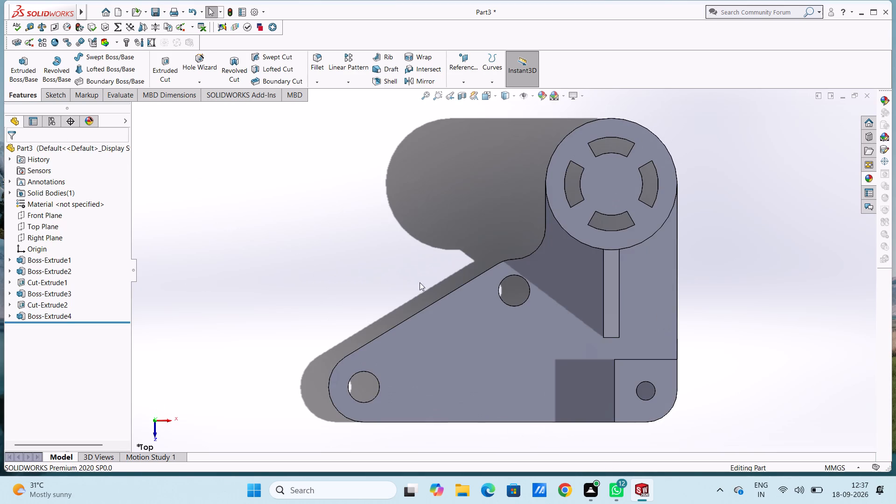
{"action": "middle_click_drag", "start_coordinate": [414, 264], "coordinate": [418, 270]}
{"action": "scroll", "coordinate": [655, 346], "scroll_direction": "down", "scroll_amount": 4}
{"action": "left_click", "coordinate": [594, 373]}
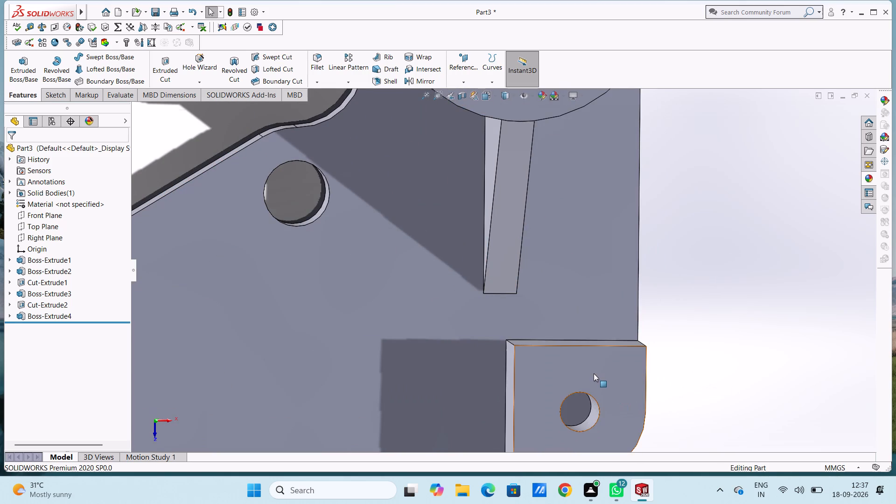
{"action": "left_click", "coordinate": [635, 344]}
{"action": "left_click", "coordinate": [682, 281]}
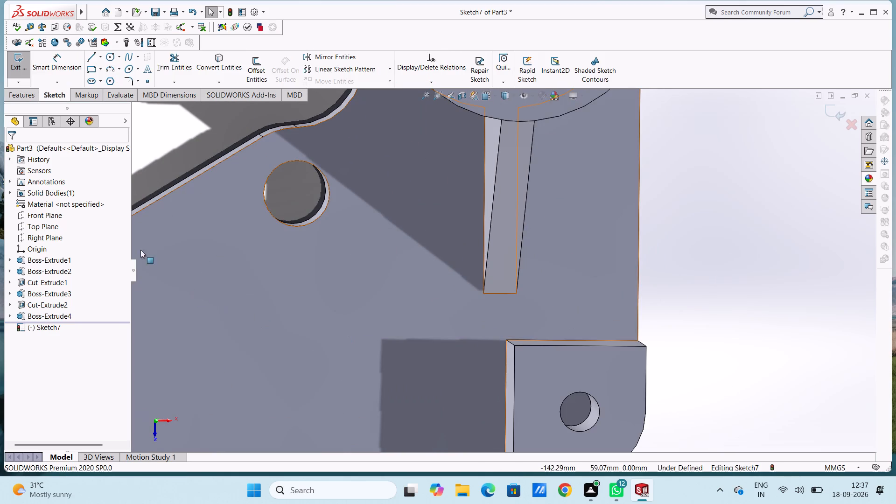
{"action": "left_click", "coordinate": [109, 53]}
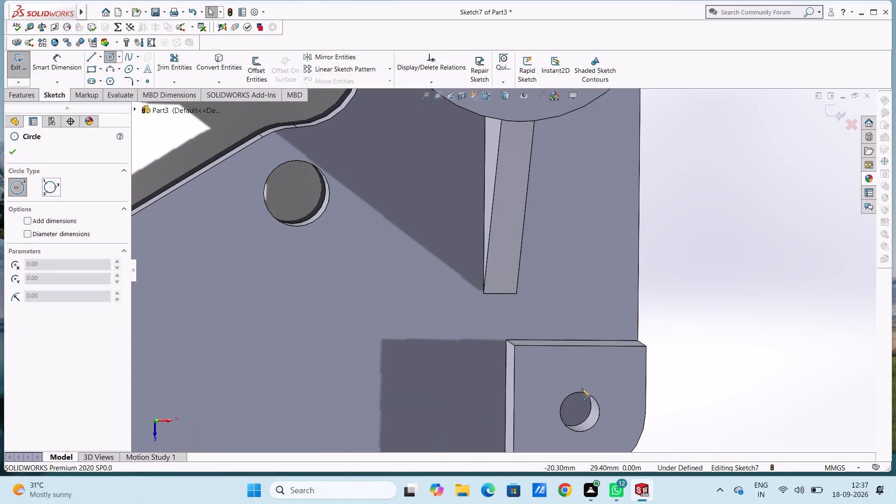
{"action": "left_click", "coordinate": [579, 412]}
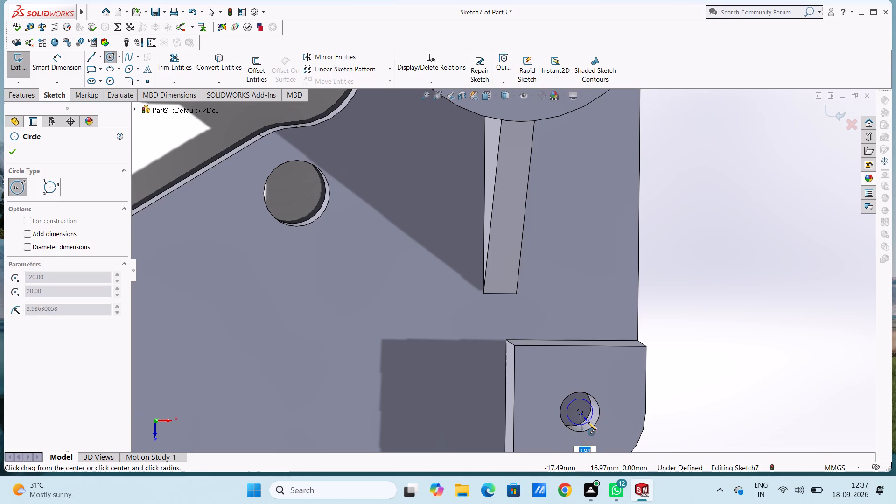
{"action": "left_click", "coordinate": [590, 426]}
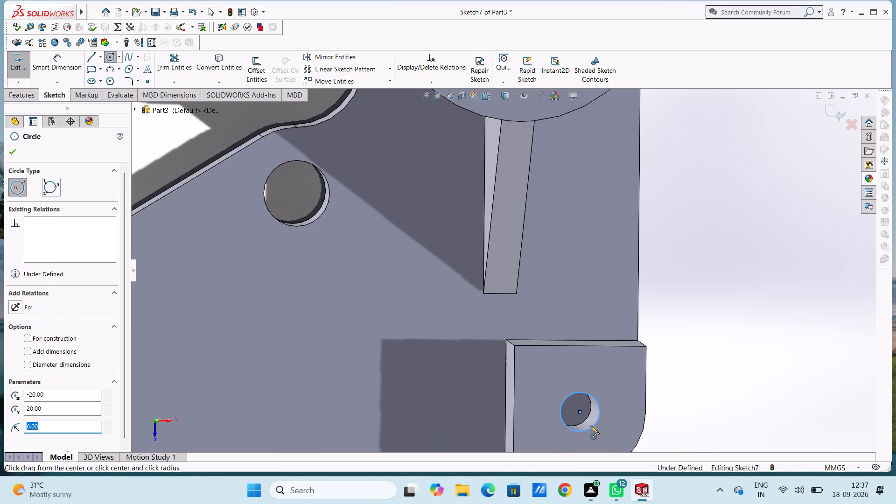
{"action": "key", "text": "Escape"}
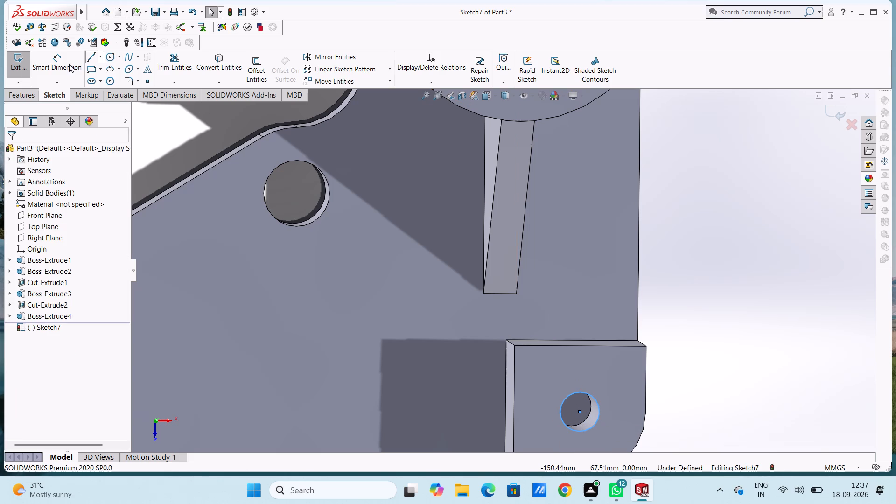
Dimension the pad circle's diameter as 12 mm.
{"action": "left_click", "coordinate": [49, 70]}
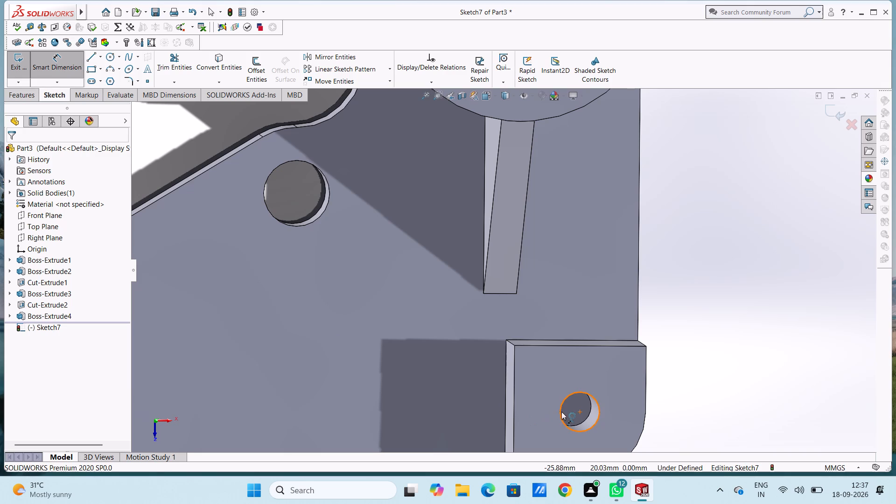
{"action": "left_click", "coordinate": [562, 412]}
{"action": "left_click", "coordinate": [421, 361]}
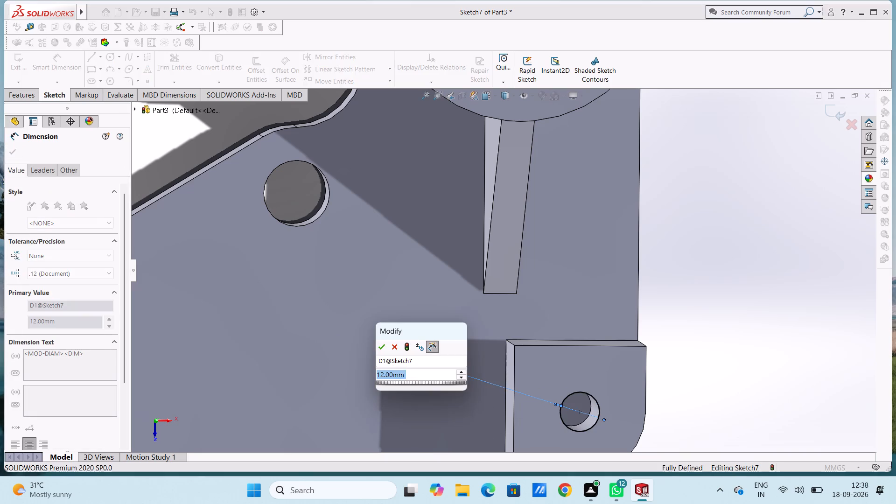
{"action": "left_click", "coordinate": [379, 350]}
{"action": "key", "text": "Escape"}
{"action": "key", "text": "Escape"}
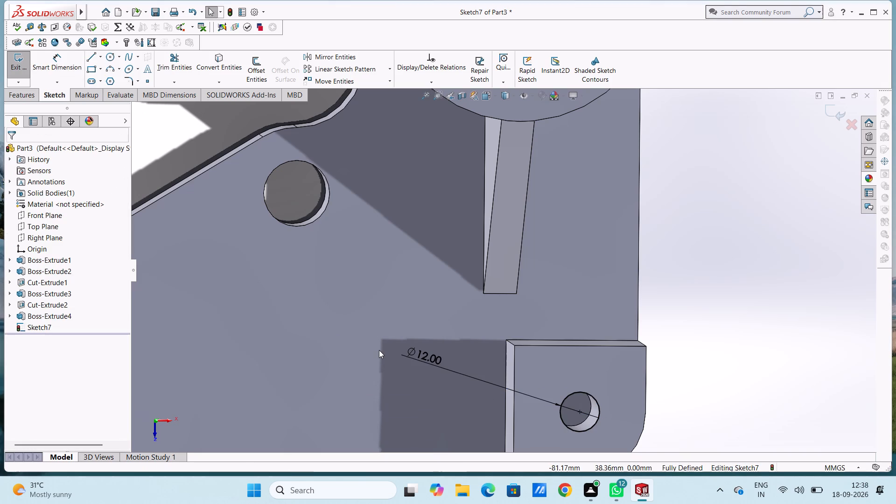
Cut-extrude the 12 mm circle through the pad and plate with a blind depth of 70 mm.
{"action": "middle_click_drag", "start_coordinate": [379, 350], "coordinate": [308, 324]}
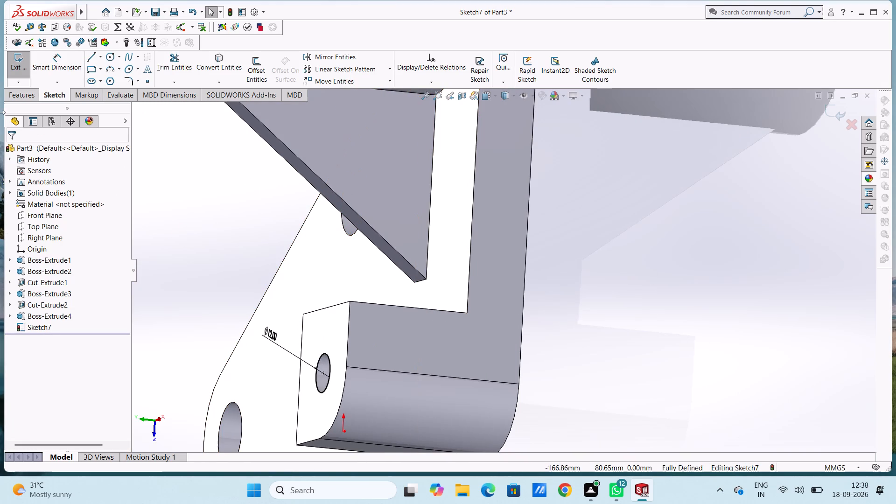
{"action": "left_click", "coordinate": [20, 95]}
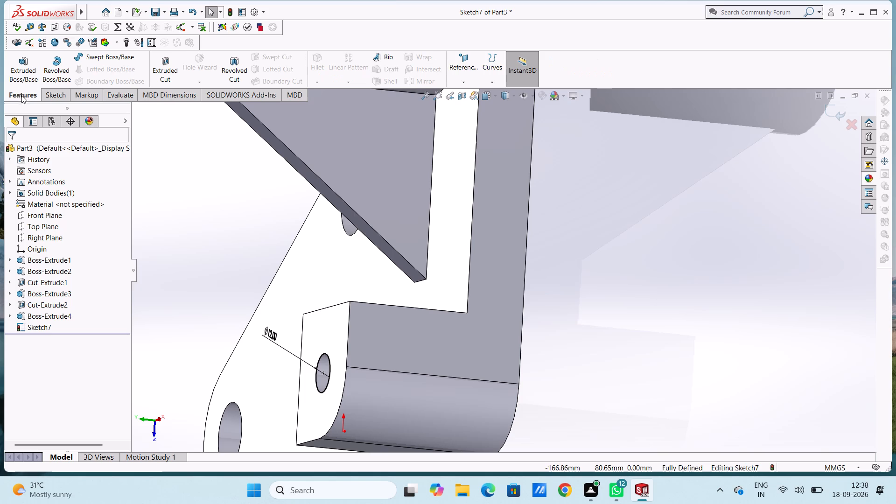
{"action": "left_click", "coordinate": [166, 68]}
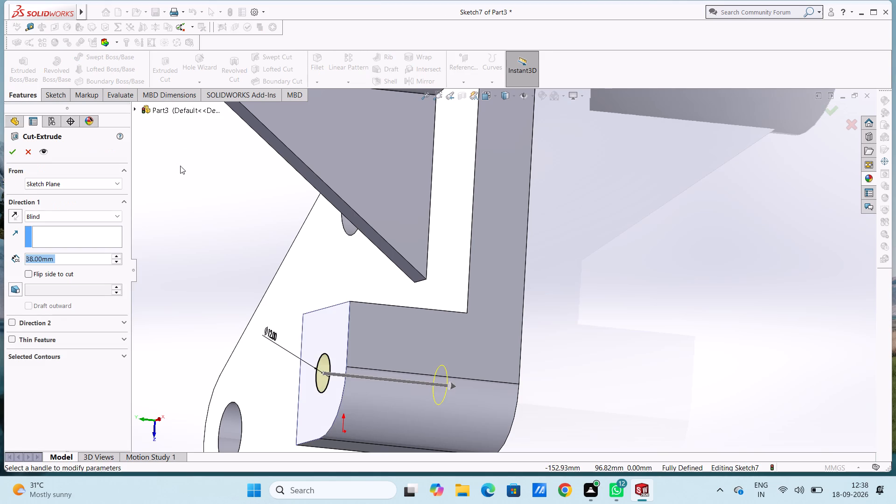
{"action": "type", "text": "70"}
{"action": "key", "text": "Return"}
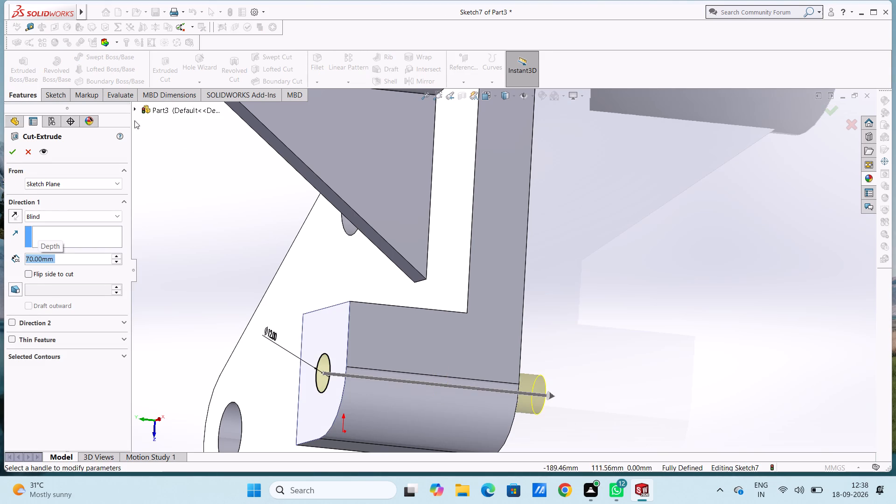
{"action": "left_click", "coordinate": [11, 150]}
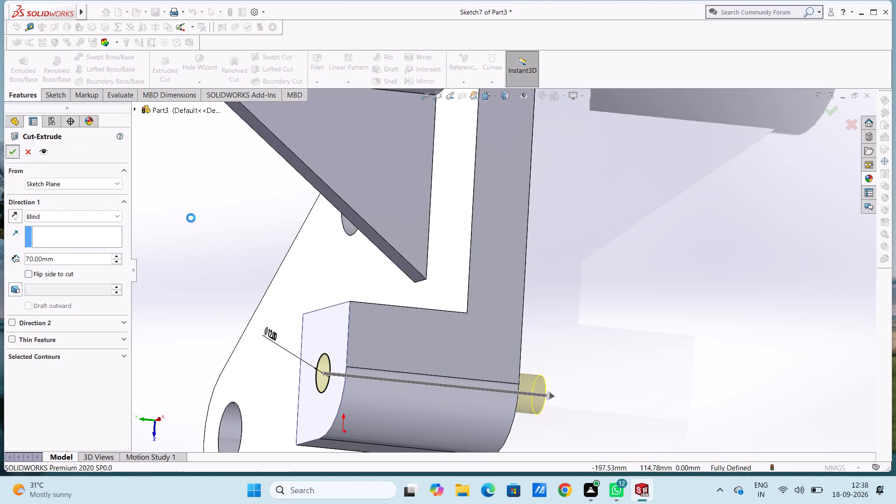
{"action": "left_click", "coordinate": [194, 217]}
On the corner pad's top face, sketch two circles concentric with the 12 mm hole: one of 10 mm radius, one on the hole's edge.
{"action": "scroll", "coordinate": [197, 220], "scroll_direction": "up", "scroll_amount": 1}
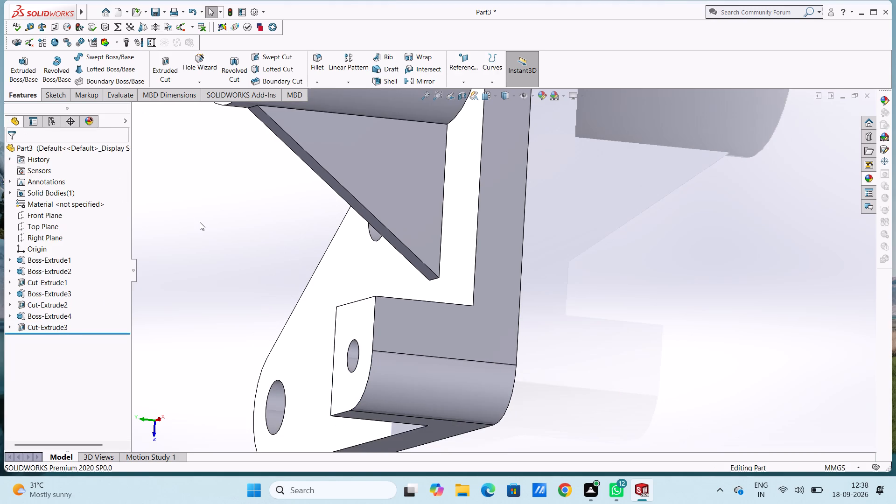
{"action": "key", "text": "ctrl+5"}
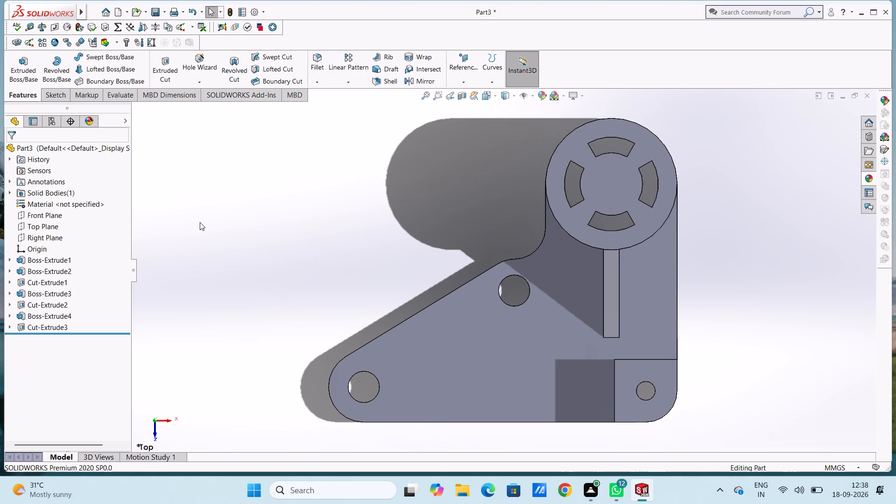
{"action": "scroll", "coordinate": [689, 430], "scroll_direction": "down", "scroll_amount": 3}
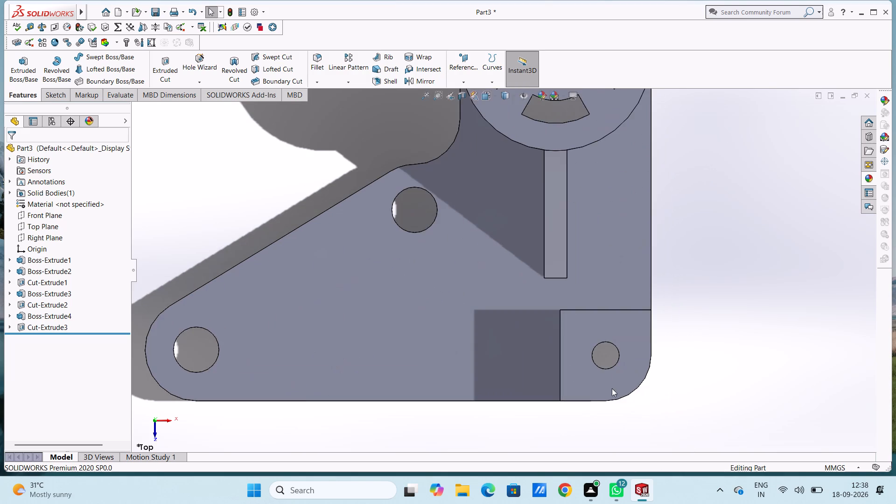
{"action": "left_click", "coordinate": [554, 301]}
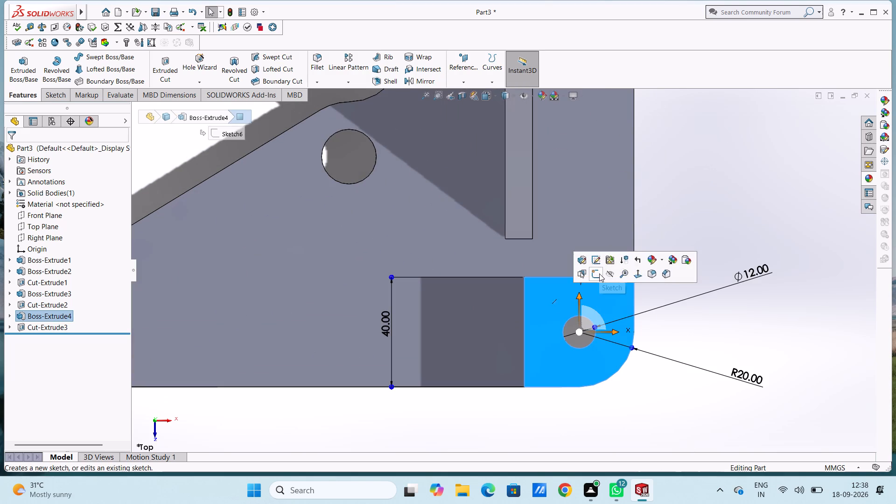
{"action": "left_click", "coordinate": [599, 273]}
{"action": "left_click", "coordinate": [374, 307]}
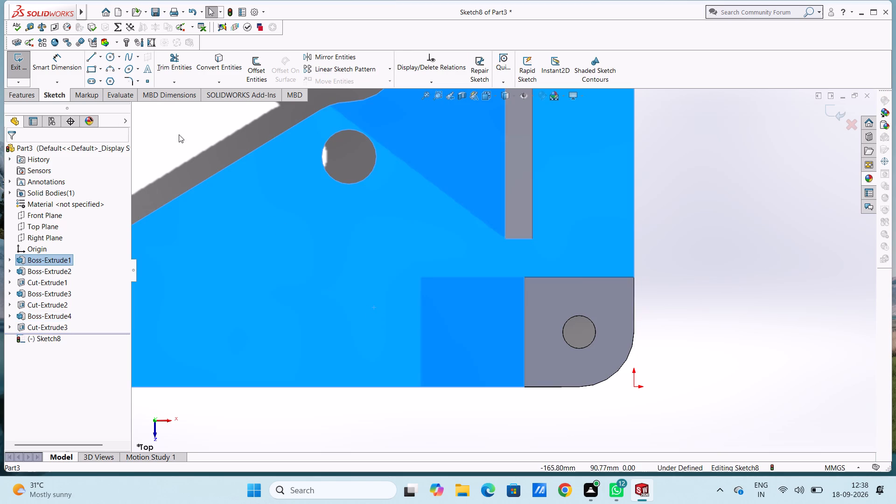
{"action": "left_click_drag", "start_coordinate": [178, 133], "coordinate": [178, 139]}
{"action": "left_click", "coordinate": [106, 57]}
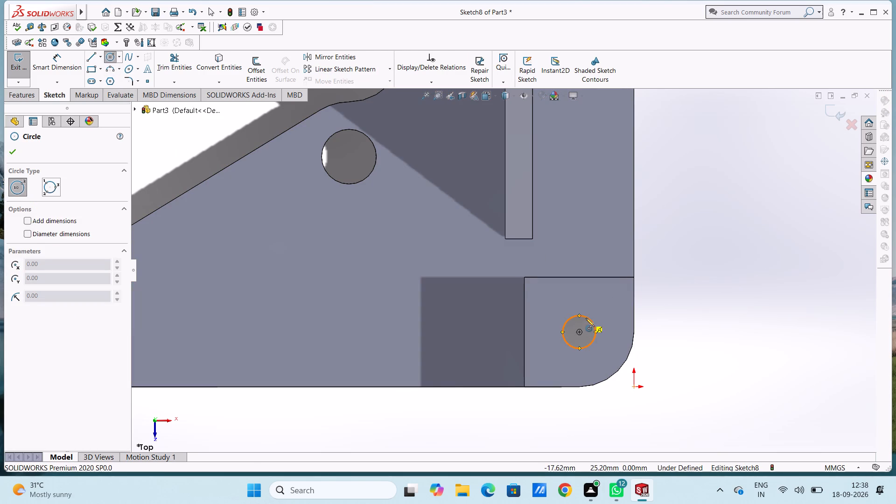
{"action": "left_click", "coordinate": [579, 330]}
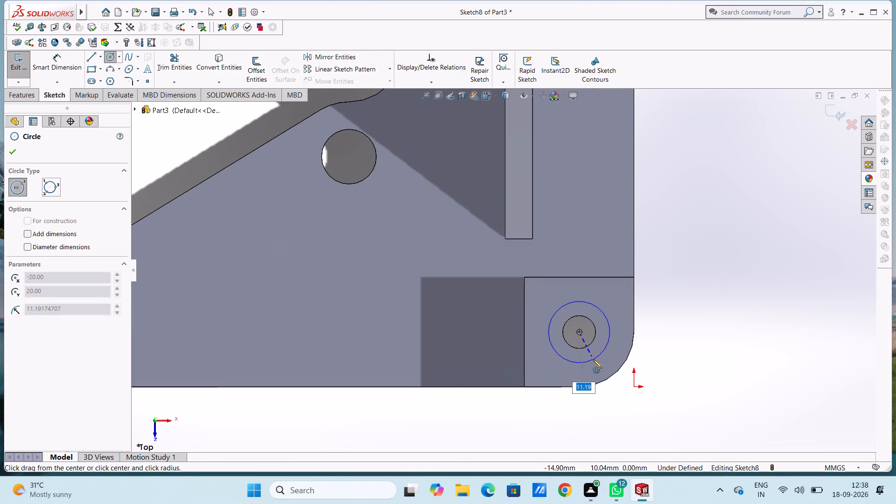
{"action": "type", "text": "10"}
{"action": "key", "text": "Return"}
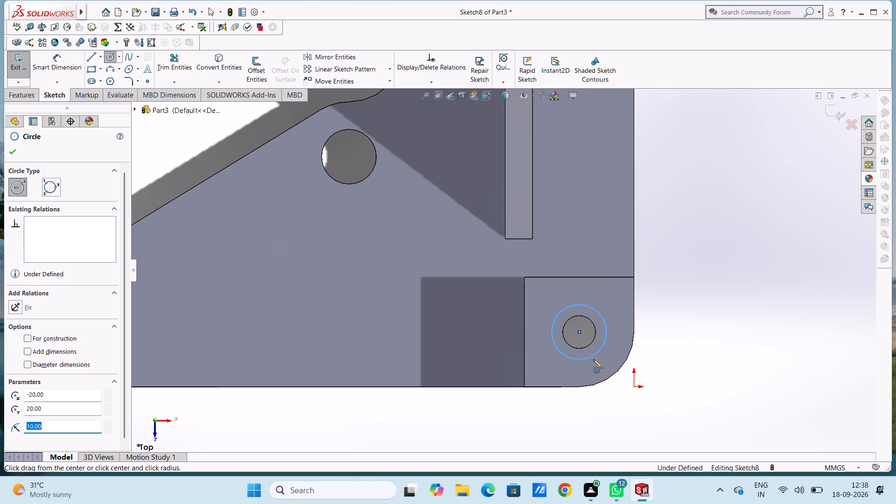
{"action": "left_click", "coordinate": [579, 331]}
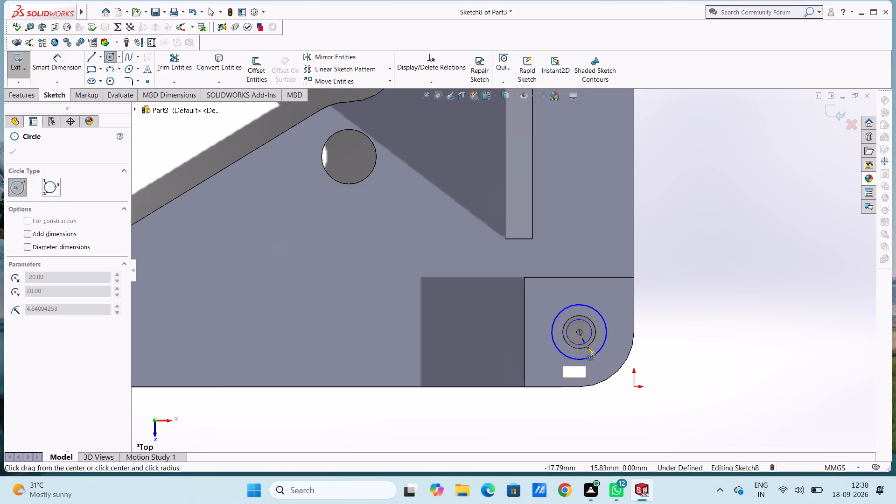
{"action": "left_click", "coordinate": [587, 348]}
{"action": "key", "text": "Escape"}
{"action": "key", "text": "Escape"}
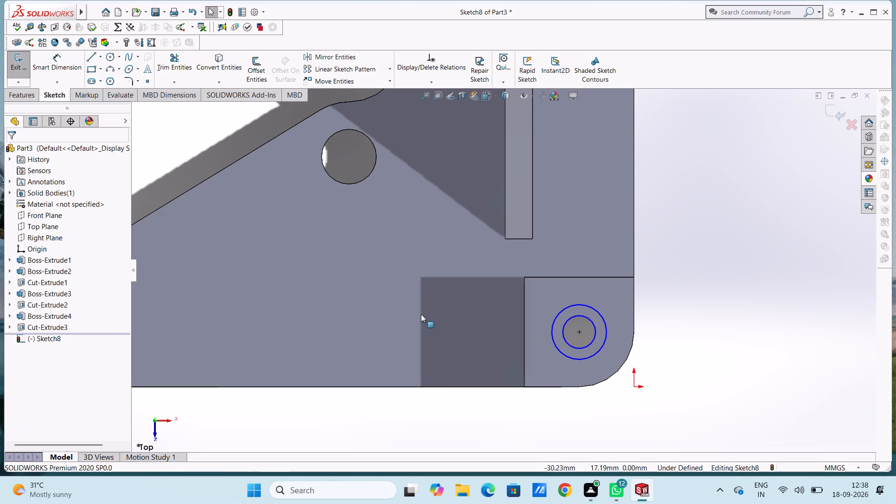
Dimension the diameters of the two concentric circles on the corner pad as 12 mm and 20 mm.
{"action": "left_click", "coordinate": [60, 69]}
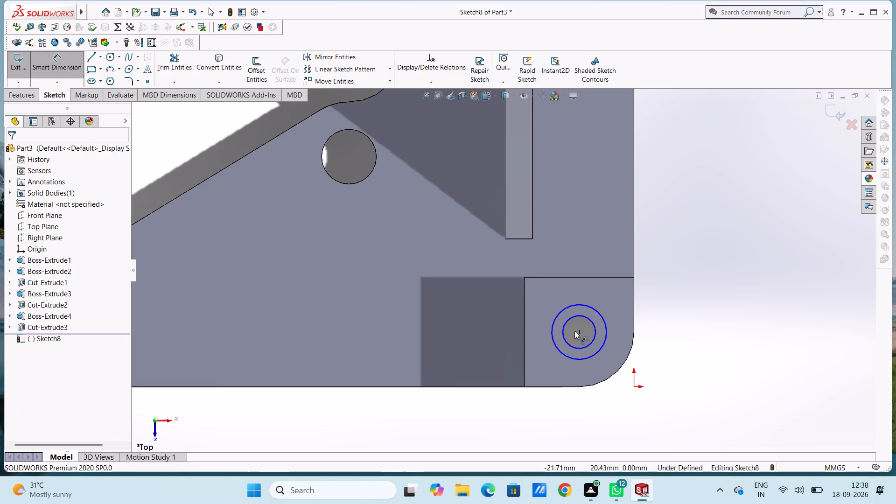
{"action": "left_click", "coordinate": [565, 333]}
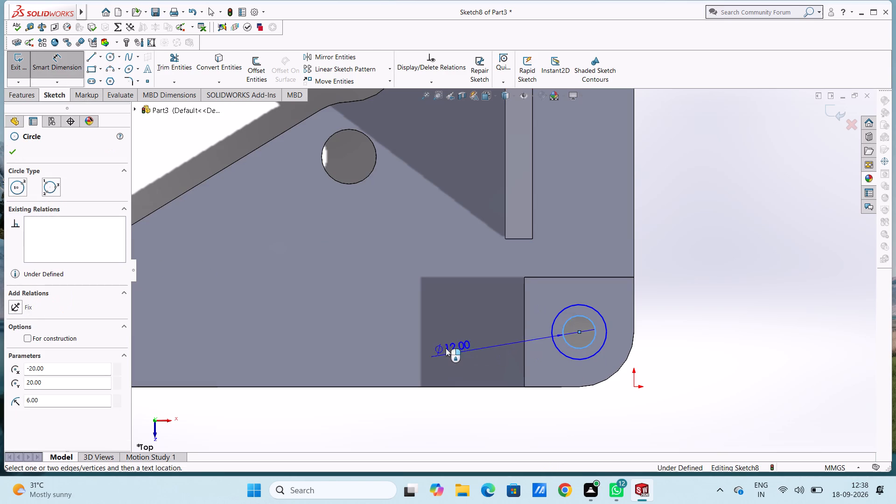
{"action": "left_click", "coordinate": [446, 348]}
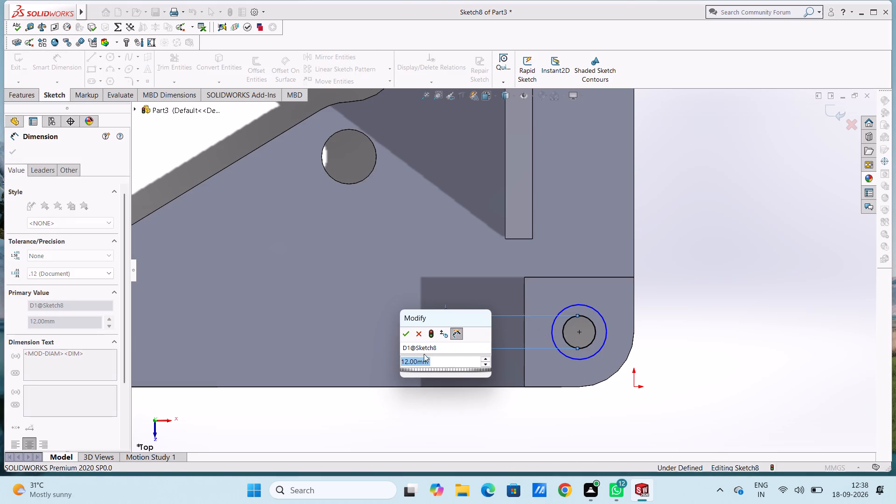
{"action": "left_click", "coordinate": [405, 334]}
{"action": "left_click", "coordinate": [390, 303]}
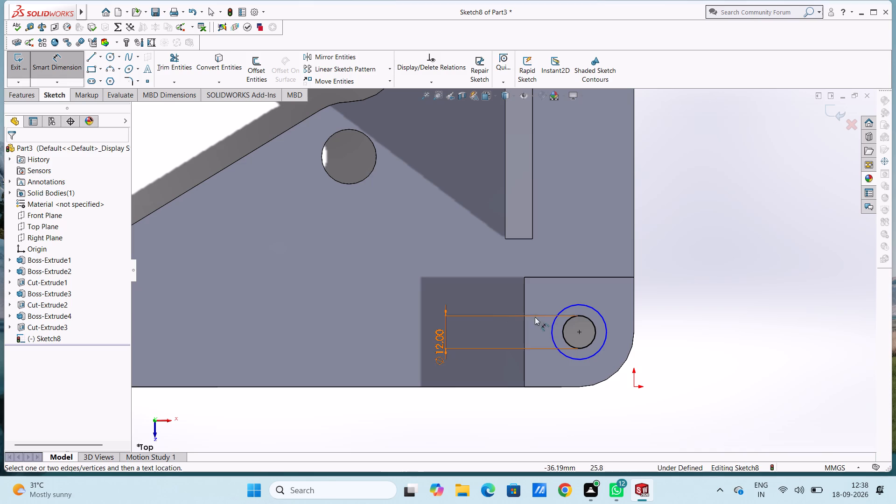
{"action": "left_click", "coordinate": [550, 336]}
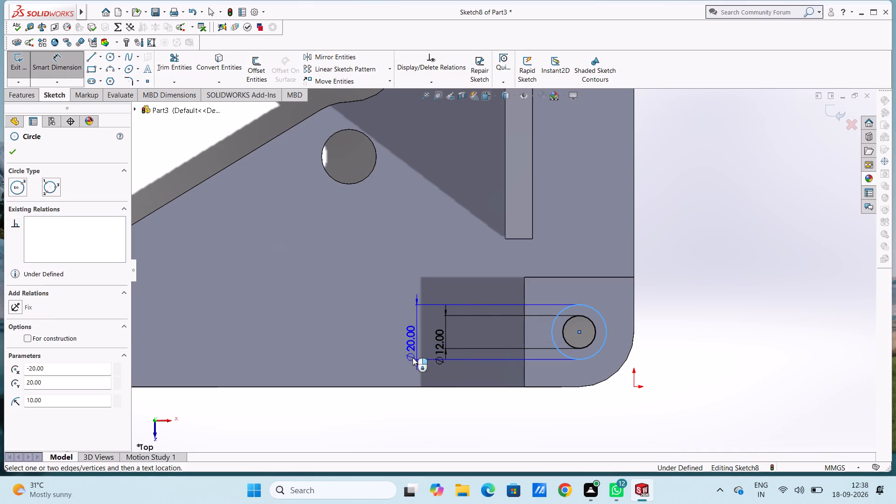
{"action": "left_click", "coordinate": [443, 406]}
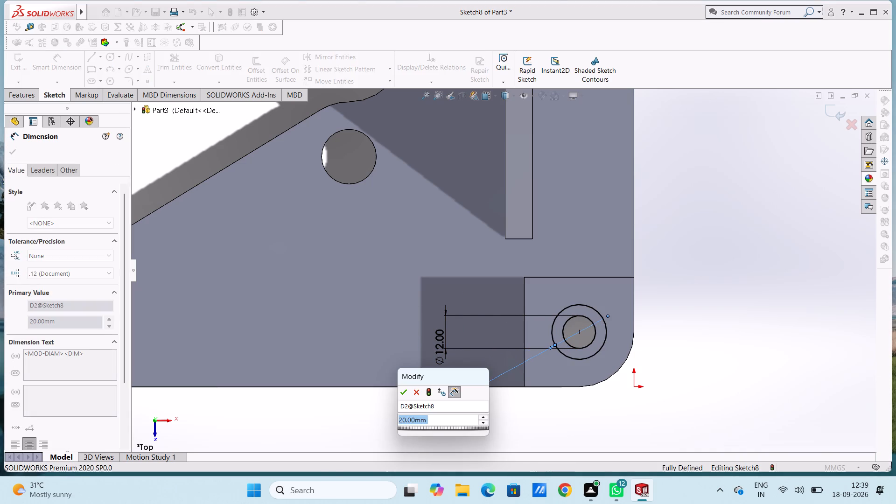
{"action": "left_click", "coordinate": [403, 392]}
{"action": "left_click", "coordinate": [382, 413]}
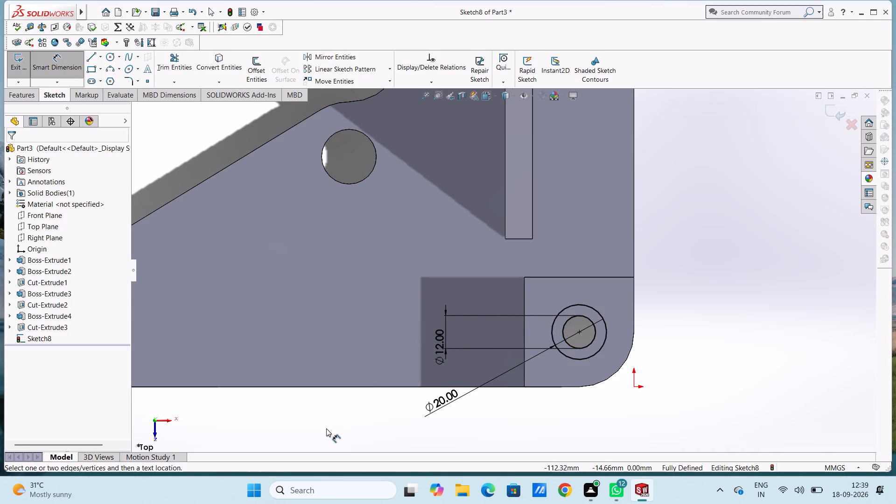
Cut-extrude the ring between the 12 mm and 20 mm circles to a blind depth of 2 mm.
{"action": "middle_click_drag", "start_coordinate": [328, 432], "coordinate": [311, 403]}
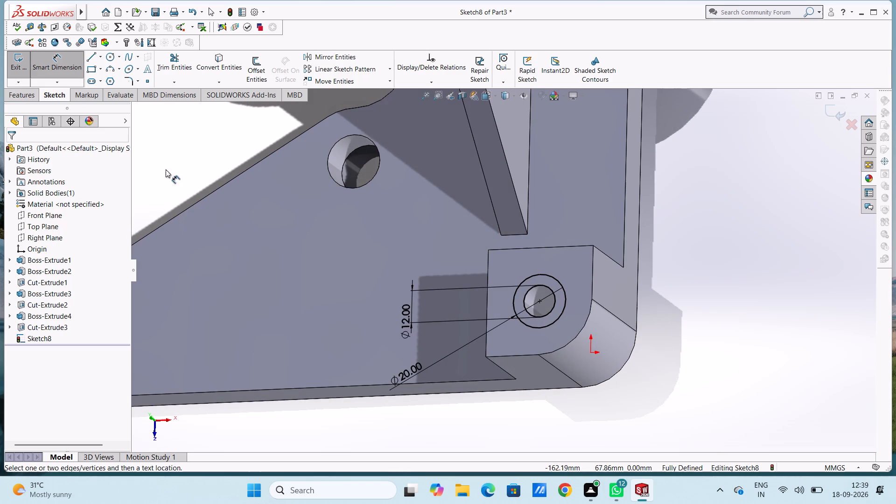
{"action": "left_click", "coordinate": [14, 103]}
{"action": "left_click", "coordinate": [15, 97]}
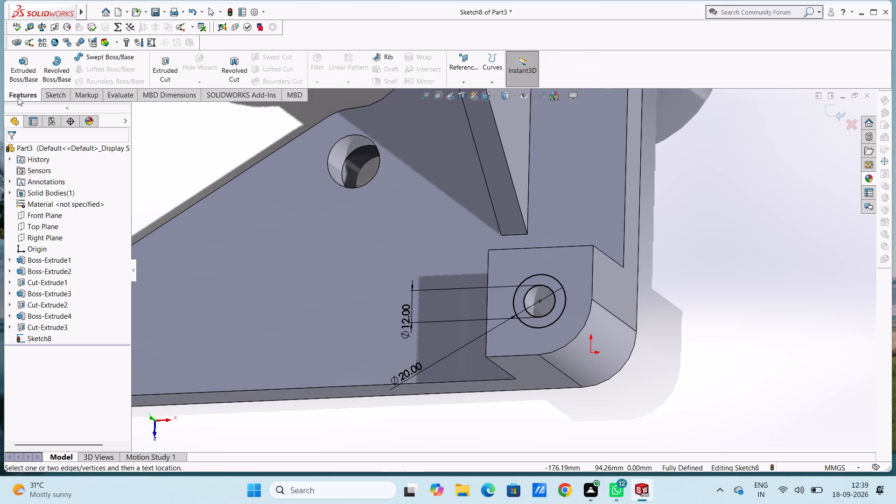
{"action": "left_click", "coordinate": [160, 56]}
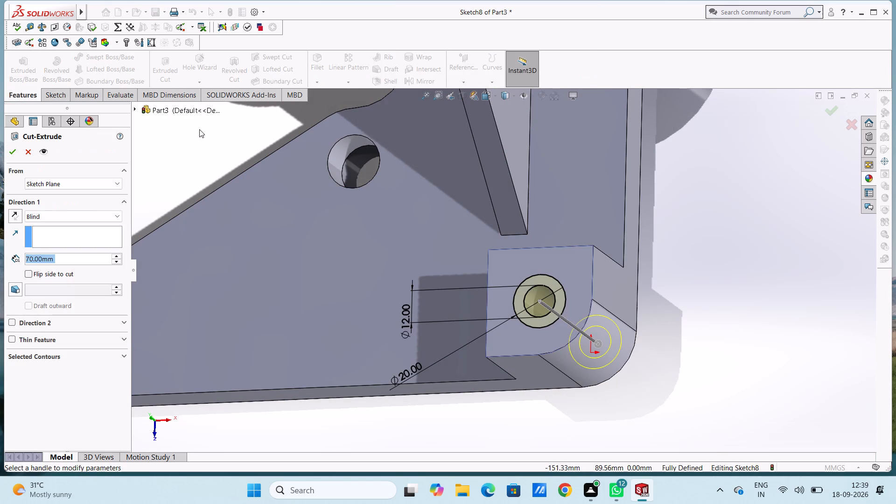
{"action": "key", "text": "2"}
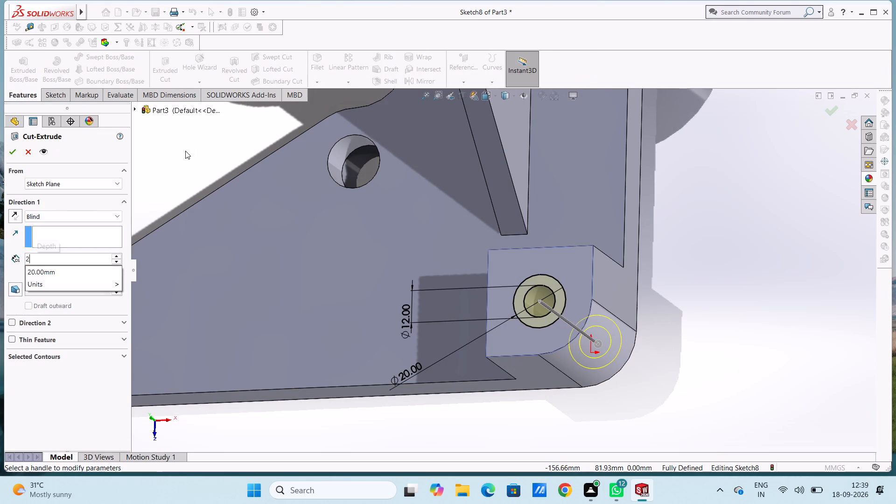
{"action": "key", "text": "Return"}
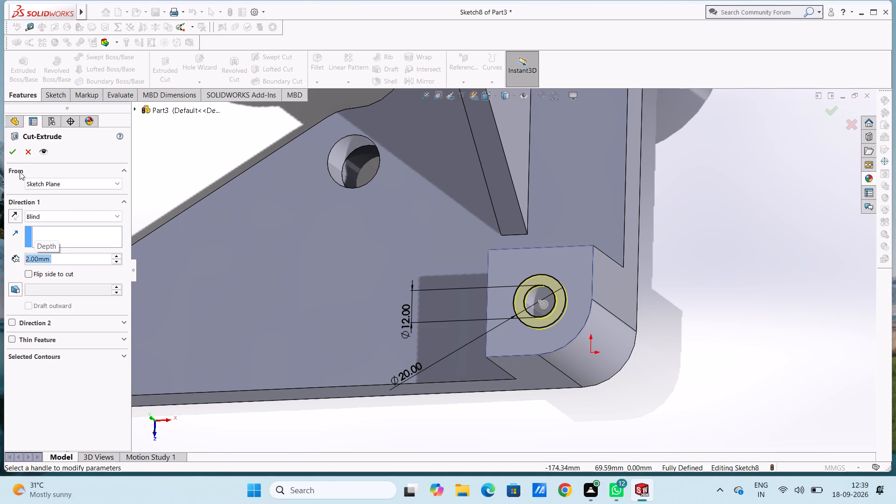
{"action": "left_click", "coordinate": [14, 149]}
{"action": "left_click", "coordinate": [166, 166]}
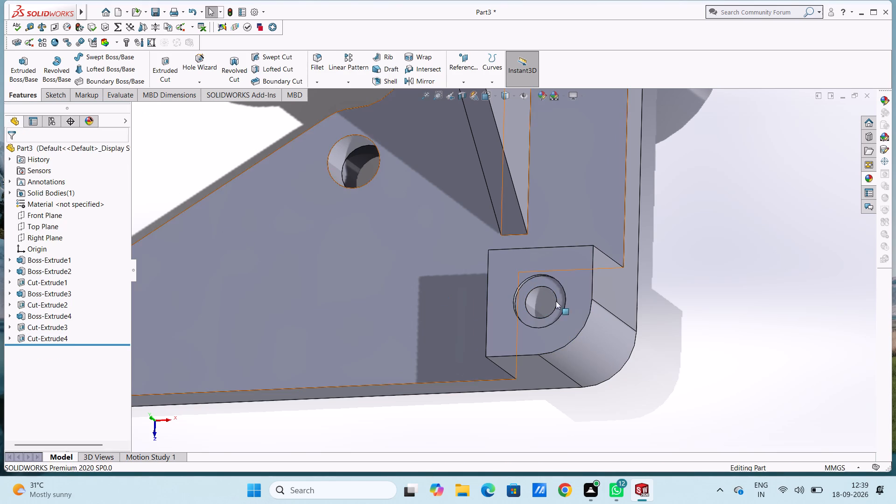
Start a constant-size fillet on the 12 mm hole's edge at the floor of the corner pad's recess.
{"action": "scroll", "coordinate": [617, 294], "scroll_direction": "down", "scroll_amount": 5}
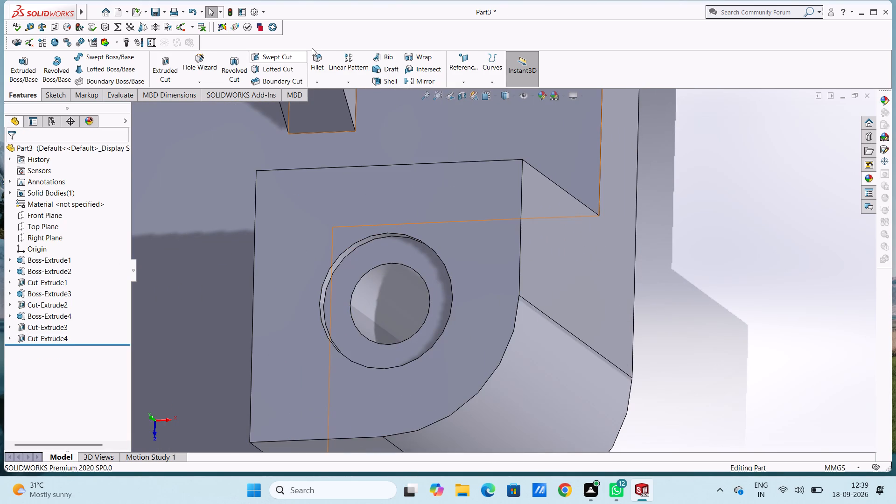
{"action": "left_click", "coordinate": [319, 57]}
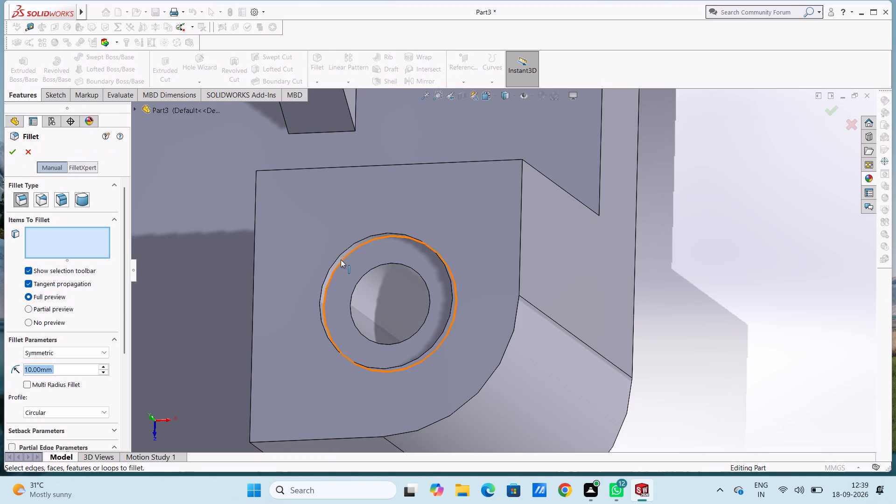
{"action": "left_click", "coordinate": [341, 259]}
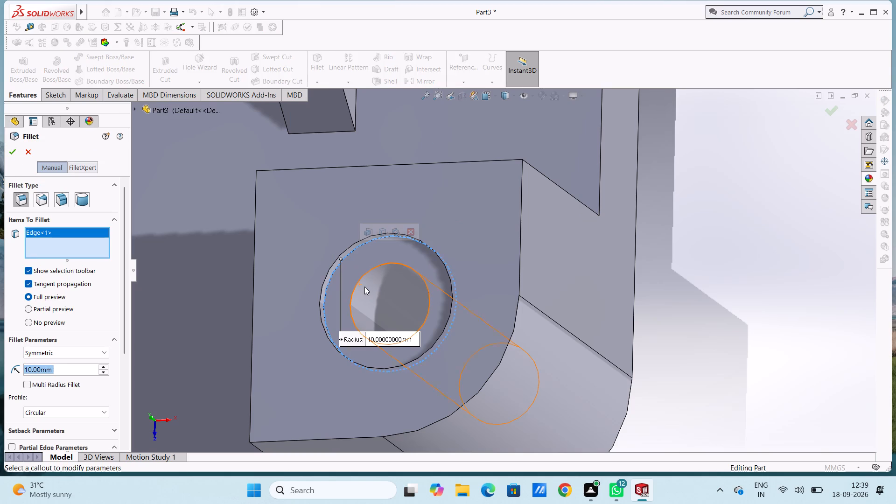
{"action": "left_click", "coordinate": [363, 276]}
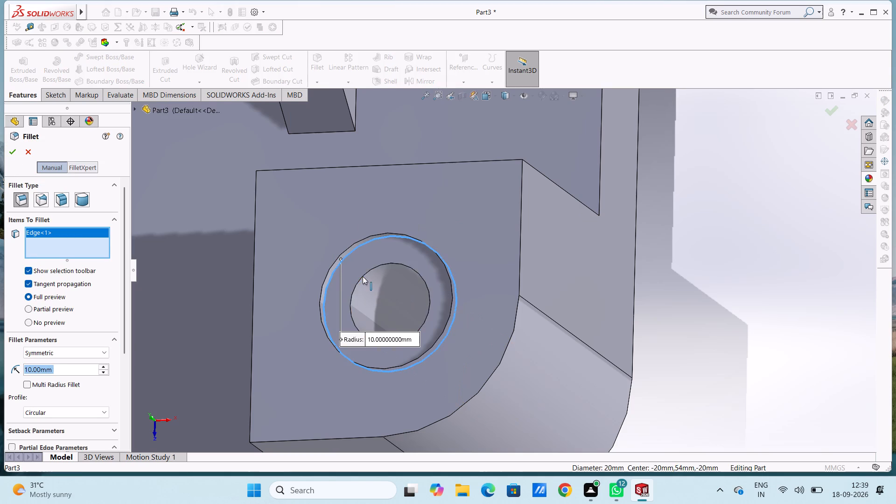
{"action": "left_click", "coordinate": [343, 259]}
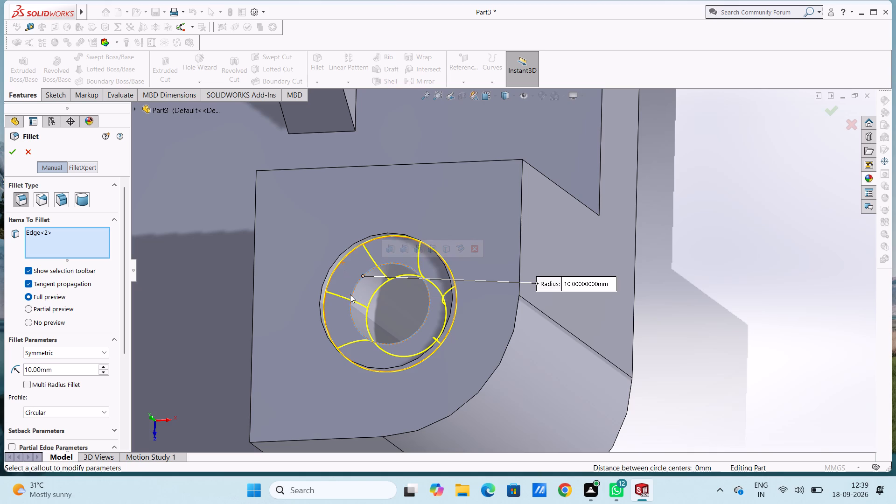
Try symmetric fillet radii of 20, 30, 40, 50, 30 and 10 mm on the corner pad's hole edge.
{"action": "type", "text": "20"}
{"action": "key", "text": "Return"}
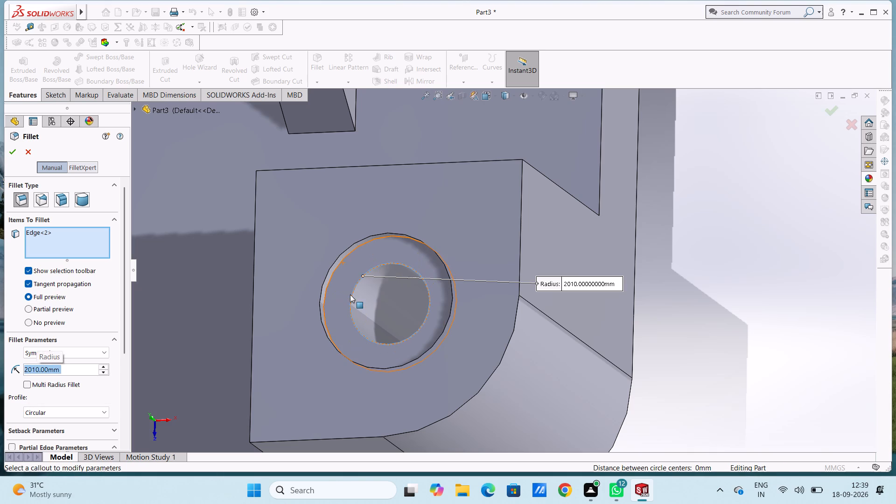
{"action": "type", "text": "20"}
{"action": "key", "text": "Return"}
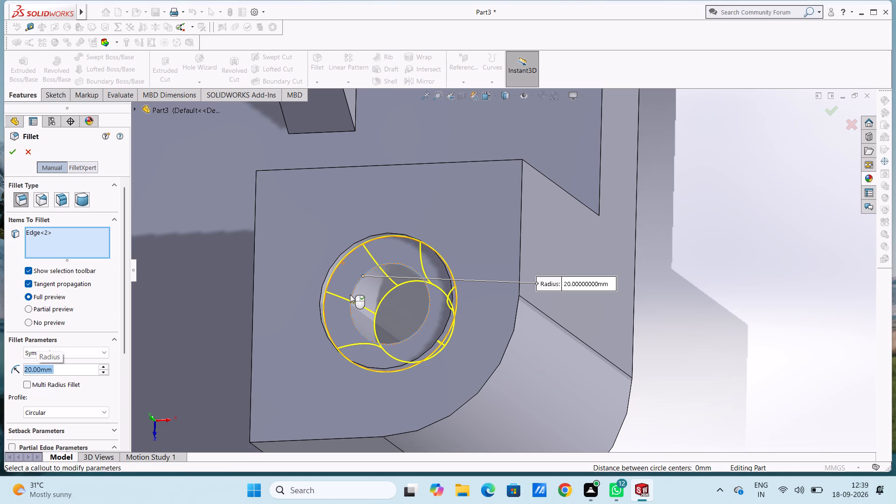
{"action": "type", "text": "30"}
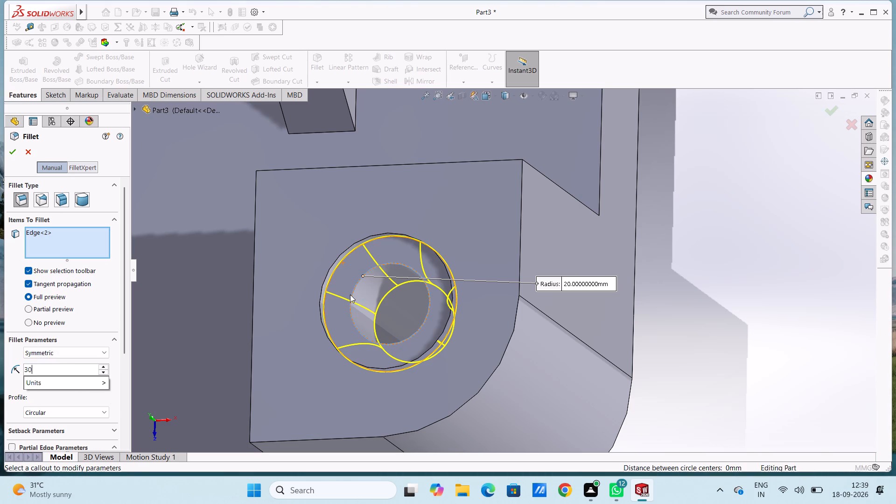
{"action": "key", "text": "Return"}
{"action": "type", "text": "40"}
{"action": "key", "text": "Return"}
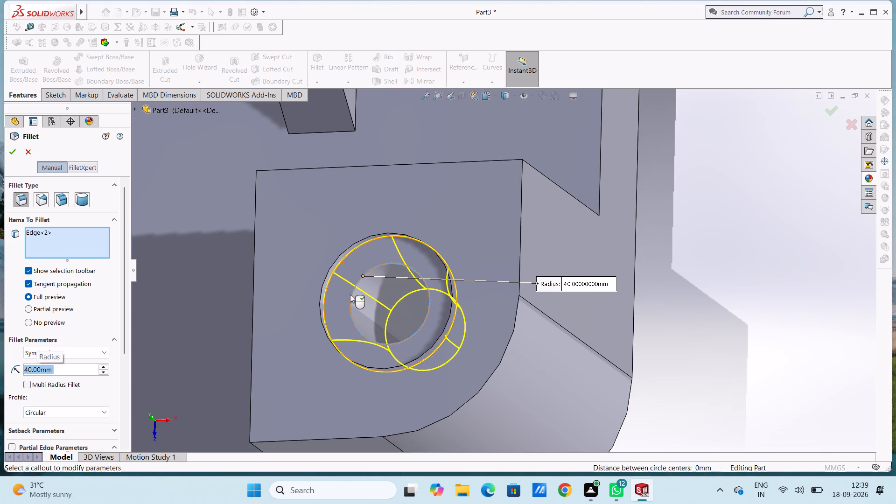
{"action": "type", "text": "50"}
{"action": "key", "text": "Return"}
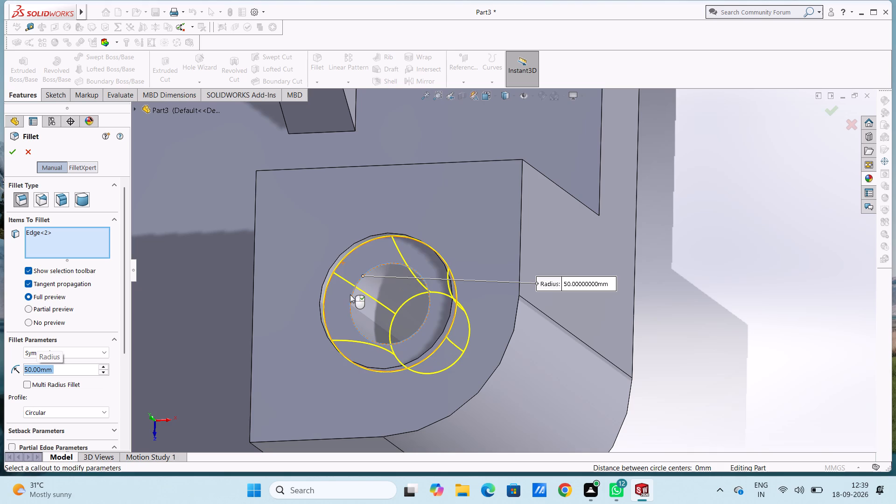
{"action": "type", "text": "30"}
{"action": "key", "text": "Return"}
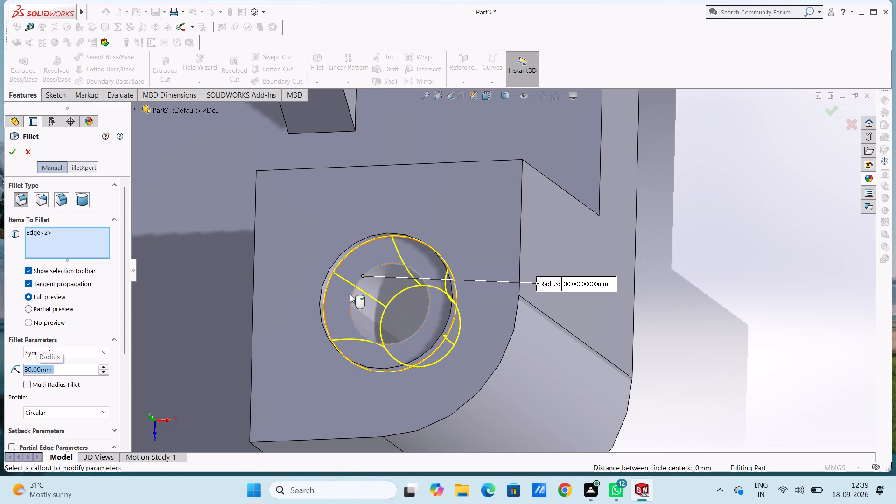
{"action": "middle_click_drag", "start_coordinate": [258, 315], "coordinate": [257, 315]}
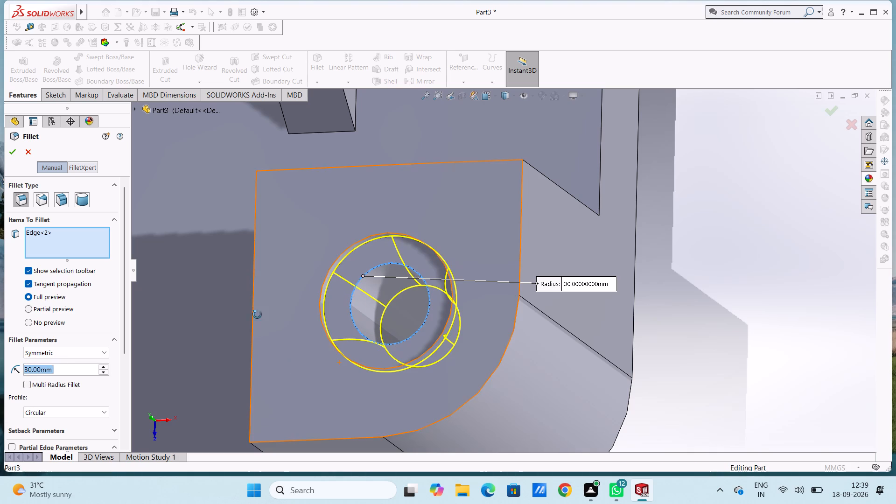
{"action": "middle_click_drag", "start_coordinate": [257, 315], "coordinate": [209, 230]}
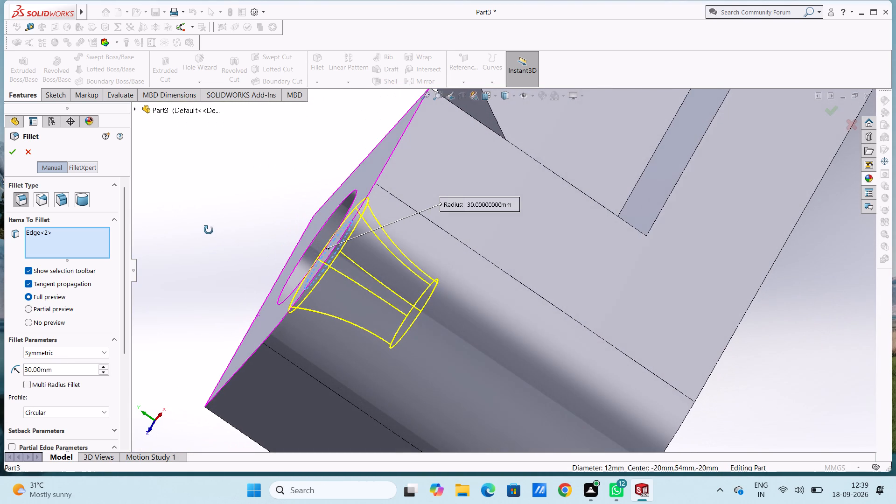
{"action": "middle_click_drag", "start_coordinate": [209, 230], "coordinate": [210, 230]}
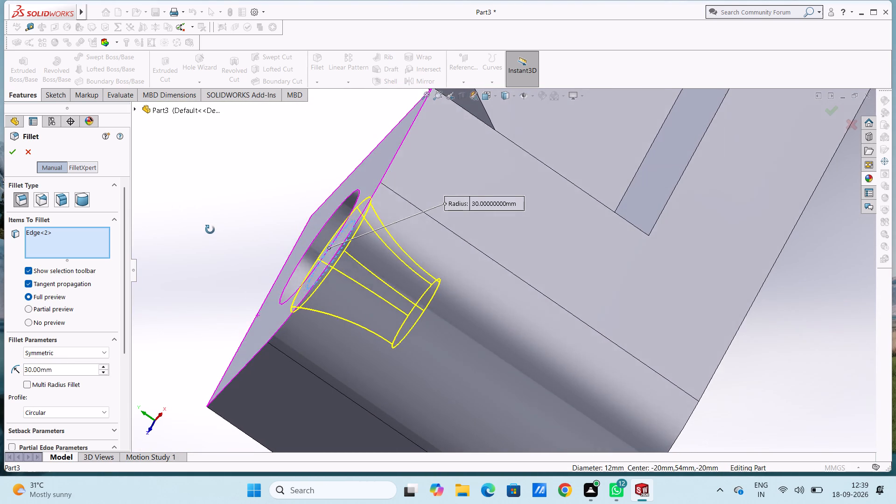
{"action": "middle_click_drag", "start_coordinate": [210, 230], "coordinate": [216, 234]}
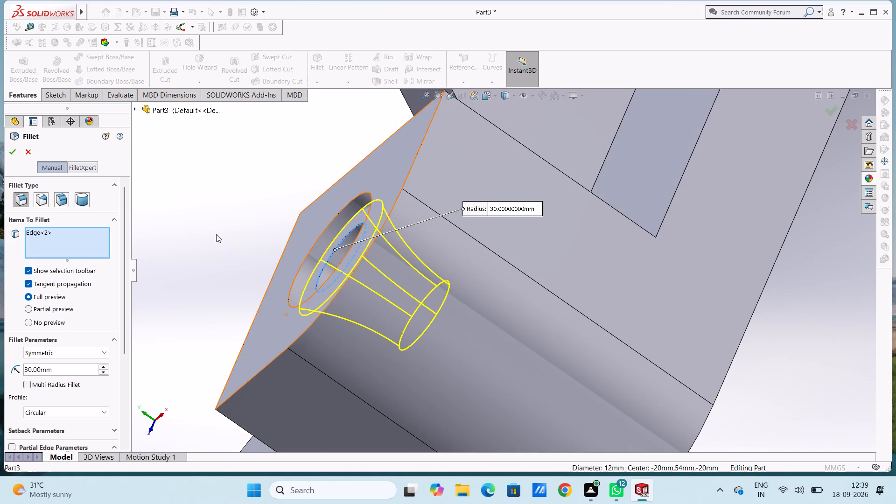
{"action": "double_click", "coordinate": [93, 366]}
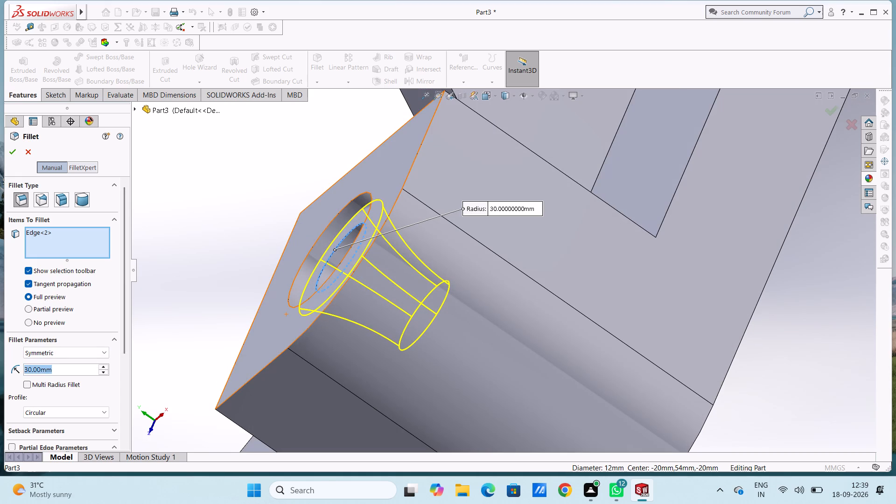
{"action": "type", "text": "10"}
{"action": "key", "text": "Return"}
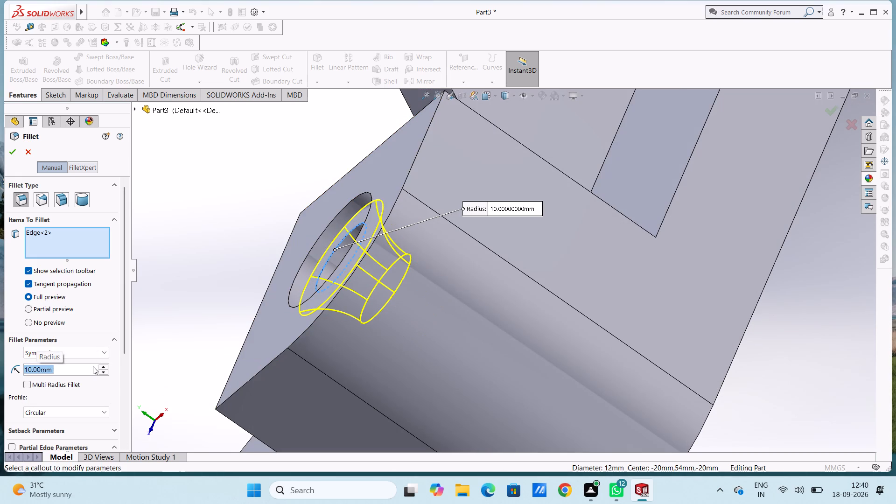
Fillet the selected hole edge in the corner pad's recess with a 5 mm radius.
{"action": "key", "text": "2"}
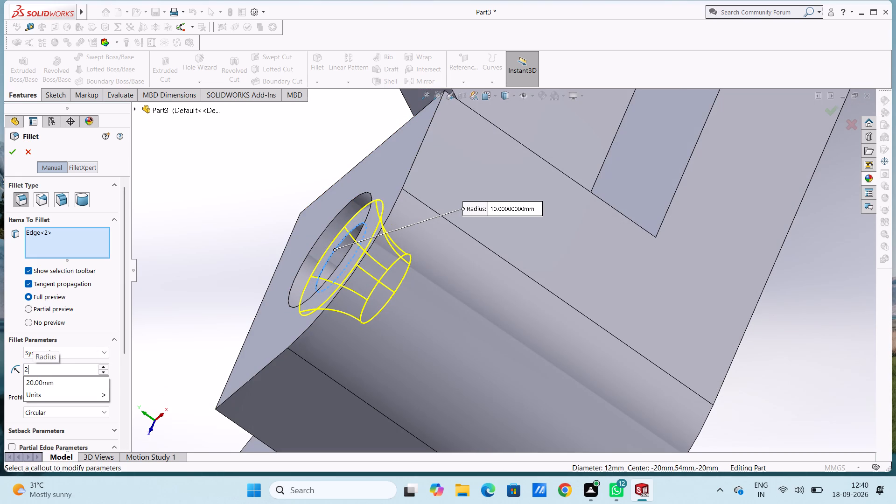
{"action": "key", "text": "BackSpace"}
{"action": "key", "text": "5"}
{"action": "key", "text": "Return"}
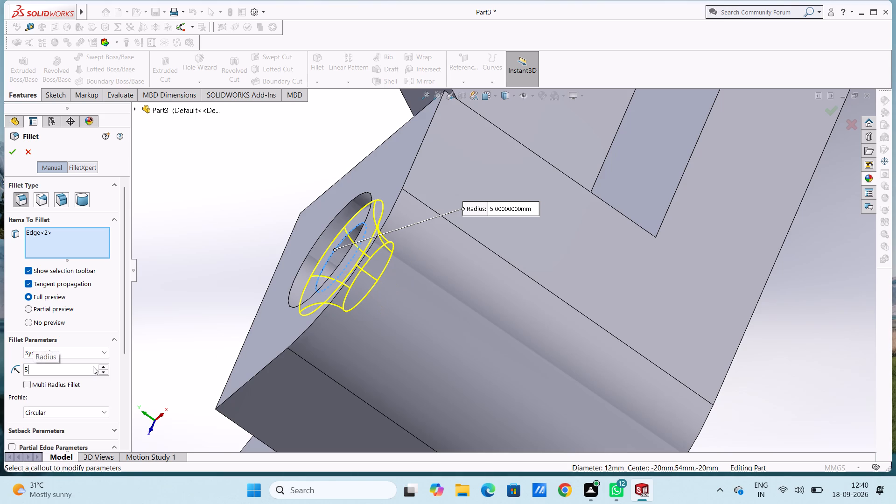
{"action": "left_click", "coordinate": [10, 155]}
{"action": "left_click", "coordinate": [212, 206]}
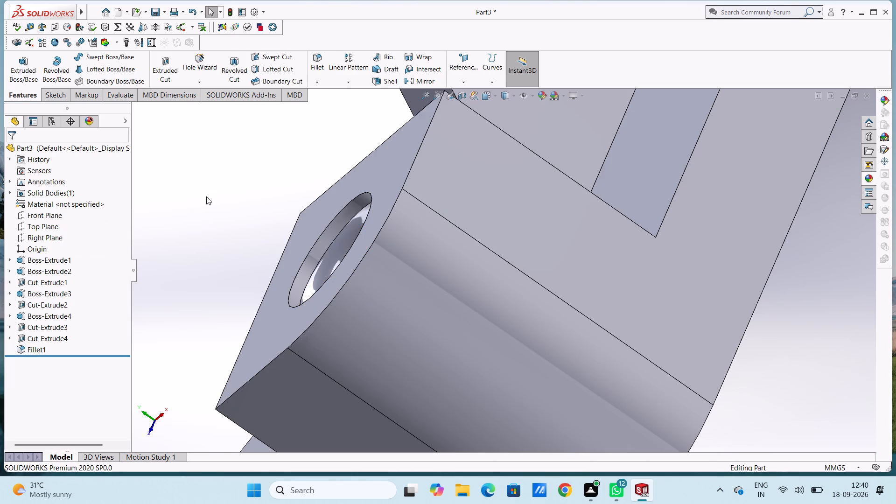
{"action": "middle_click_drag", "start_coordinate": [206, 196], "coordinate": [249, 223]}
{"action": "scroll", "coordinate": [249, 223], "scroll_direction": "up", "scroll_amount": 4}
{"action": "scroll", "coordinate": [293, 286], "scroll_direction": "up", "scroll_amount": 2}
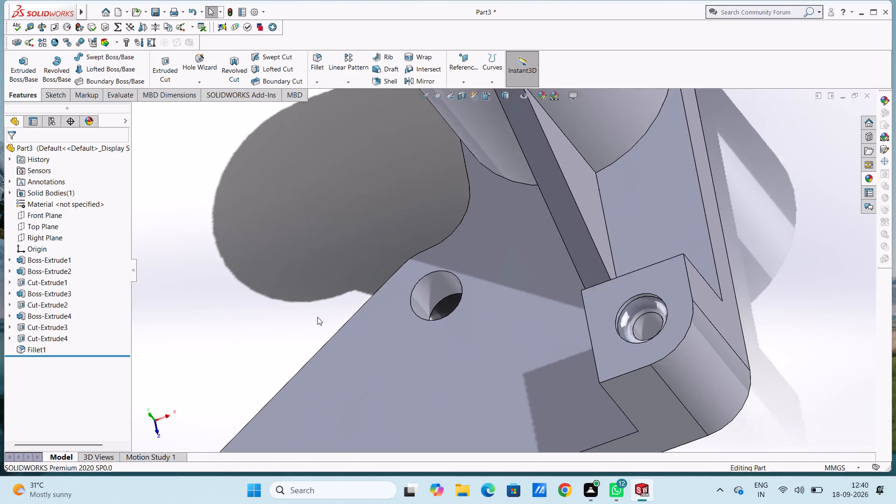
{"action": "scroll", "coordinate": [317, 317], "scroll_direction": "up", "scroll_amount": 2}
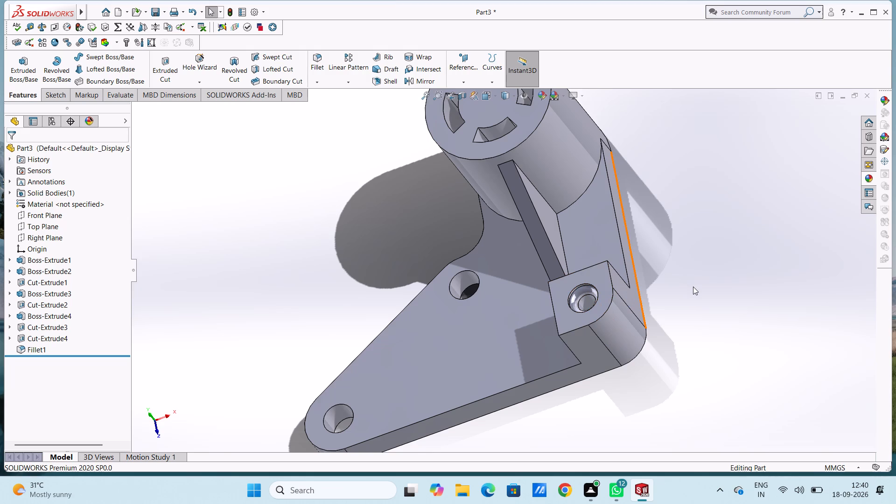
Fillet the outer rim edge of the corner pad's recess with a 2 mm radius.
{"action": "scroll", "coordinate": [692, 304], "scroll_direction": "down", "scroll_amount": 4}
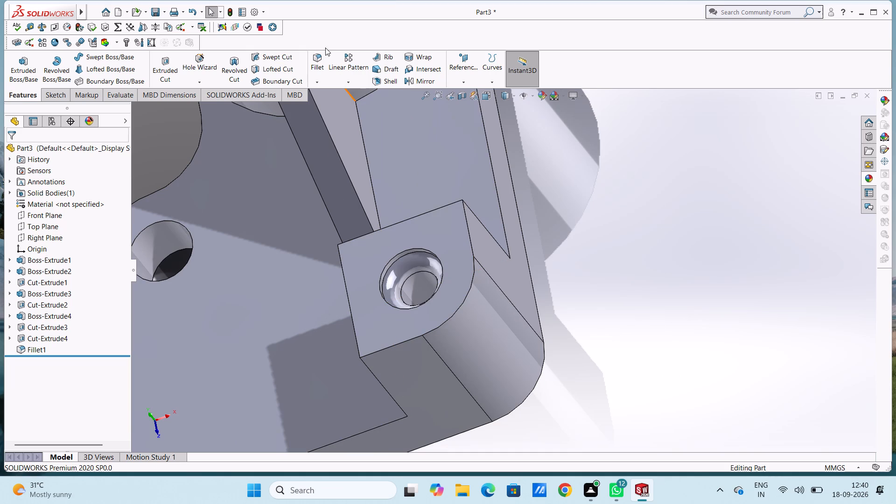
{"action": "left_click", "coordinate": [320, 58]}
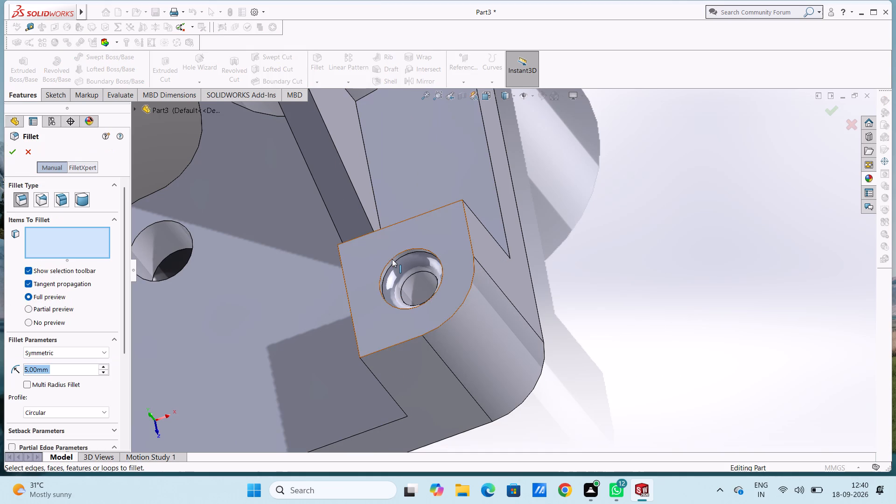
{"action": "left_click", "coordinate": [392, 259]}
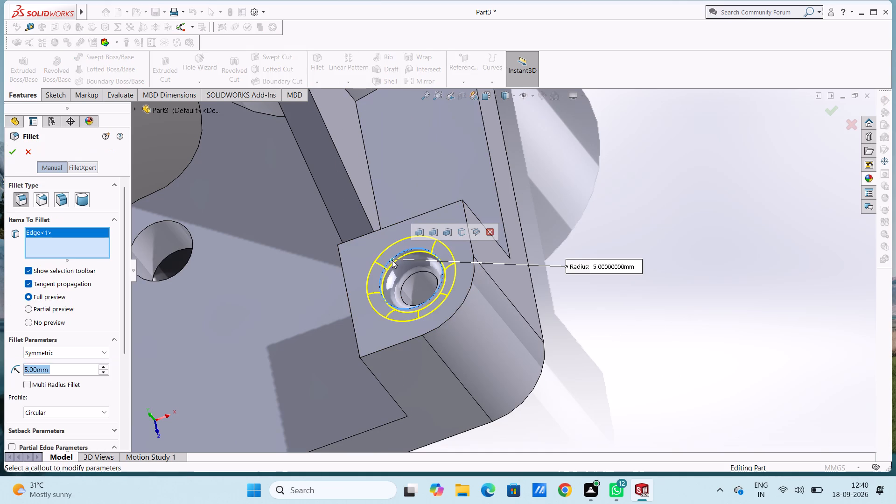
{"action": "key", "text": "2"}
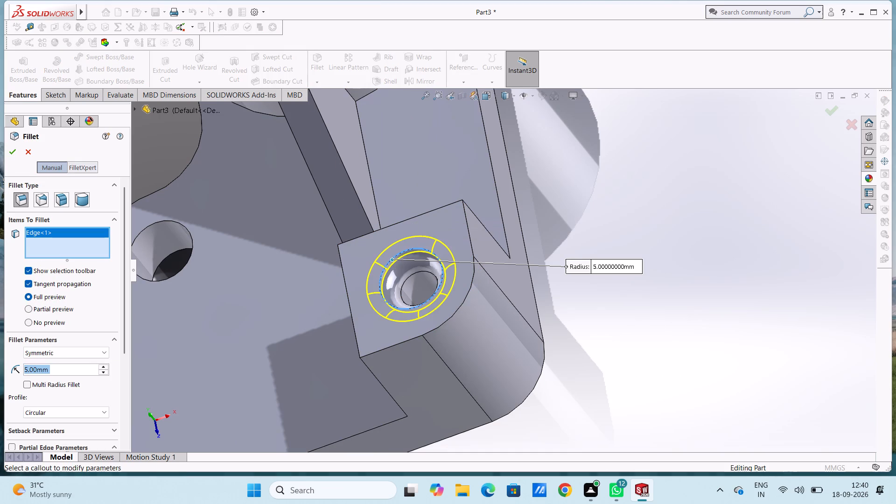
{"action": "key", "text": "Return"}
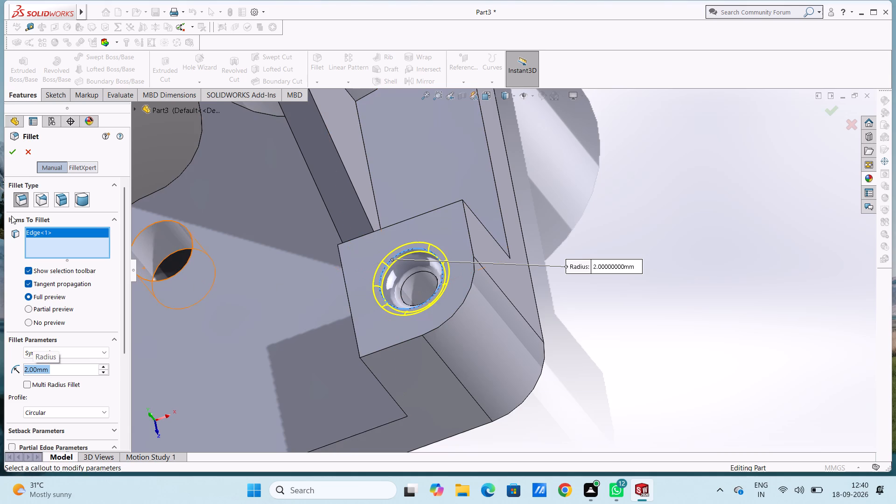
{"action": "left_click", "coordinate": [15, 157]}
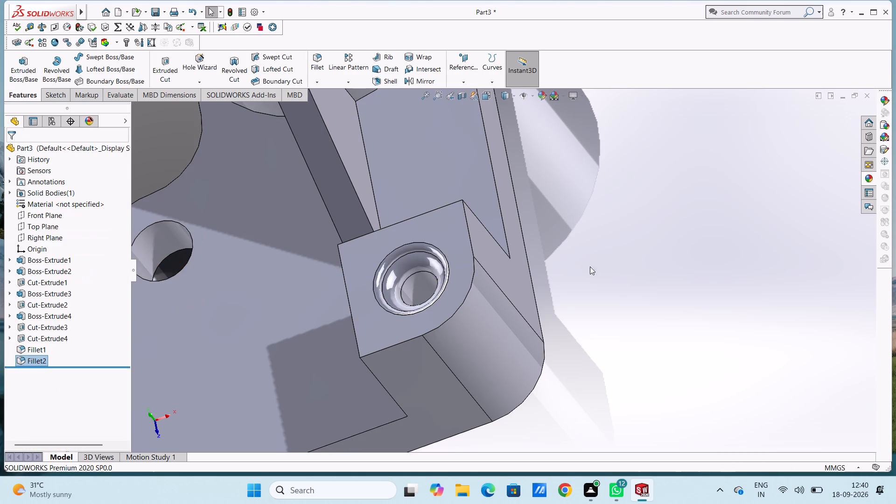
On the plate's front side face, sketch two concentric circles above the plate with radii of 20 mm and 12.5 mm.
{"action": "middle_click_drag", "start_coordinate": [720, 266], "coordinate": [691, 248]}
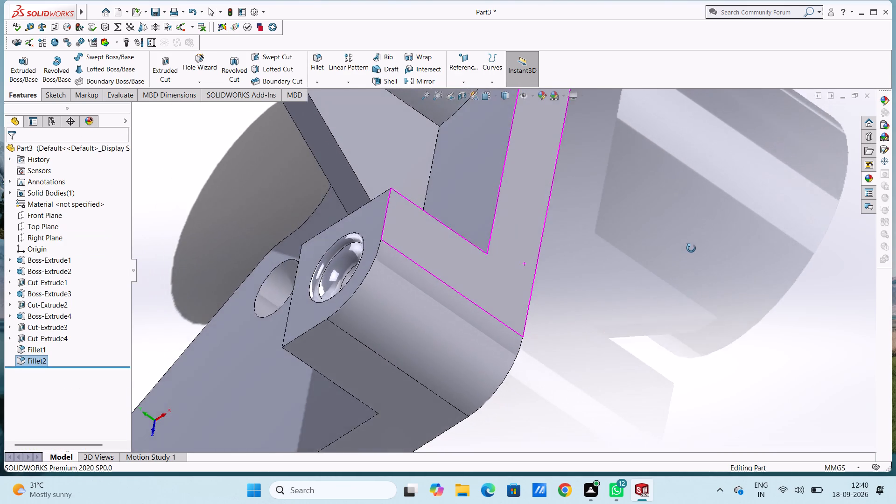
{"action": "middle_click_drag", "start_coordinate": [691, 248], "coordinate": [734, 270]}
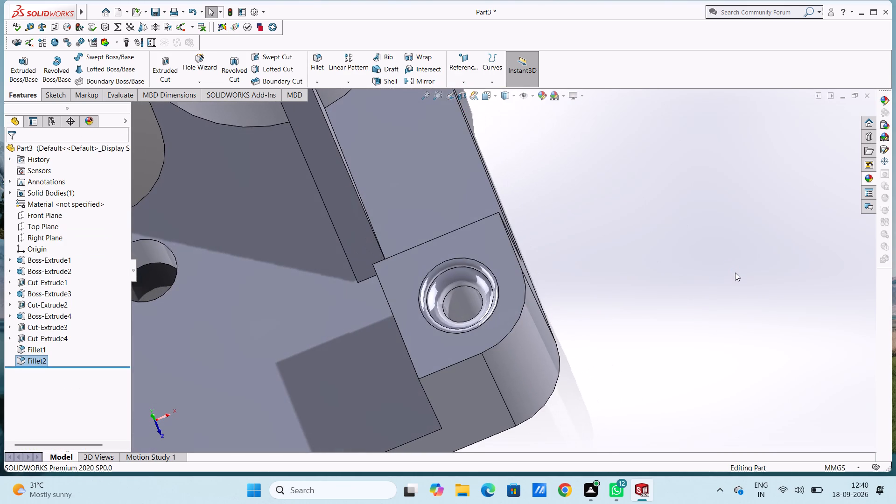
{"action": "key", "text": "ctrl+7"}
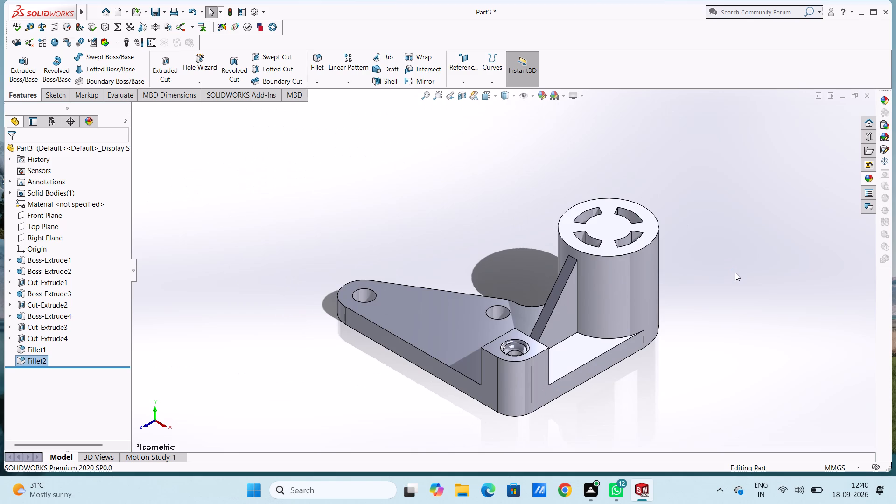
{"action": "key", "text": "ctrl+1"}
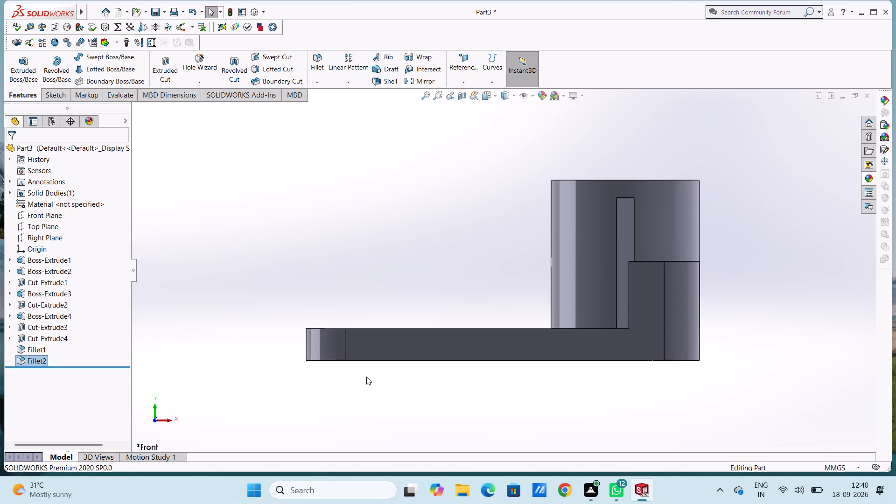
{"action": "left_click", "coordinate": [454, 336]}
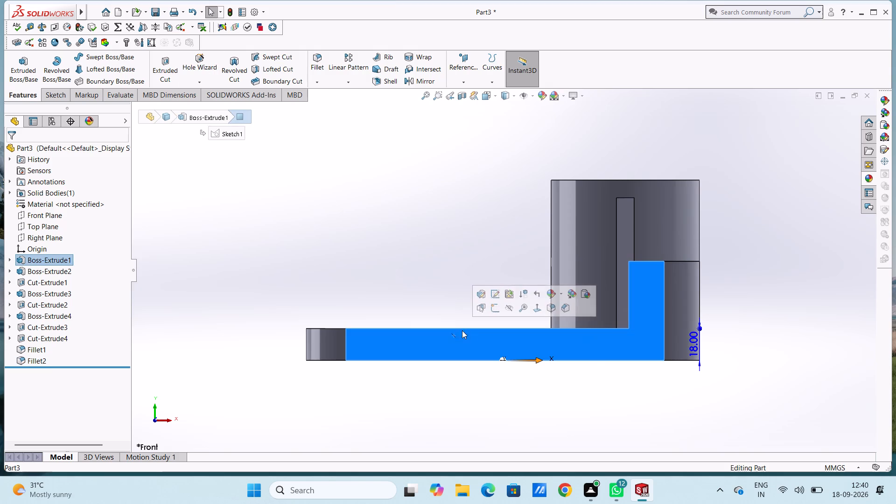
{"action": "left_click", "coordinate": [494, 309]}
{"action": "left_click", "coordinate": [343, 228]}
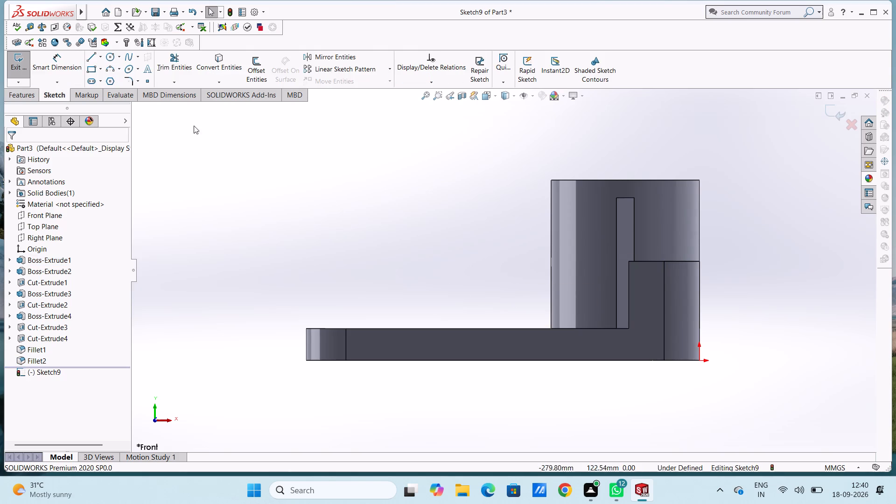
{"action": "left_click", "coordinate": [109, 60]}
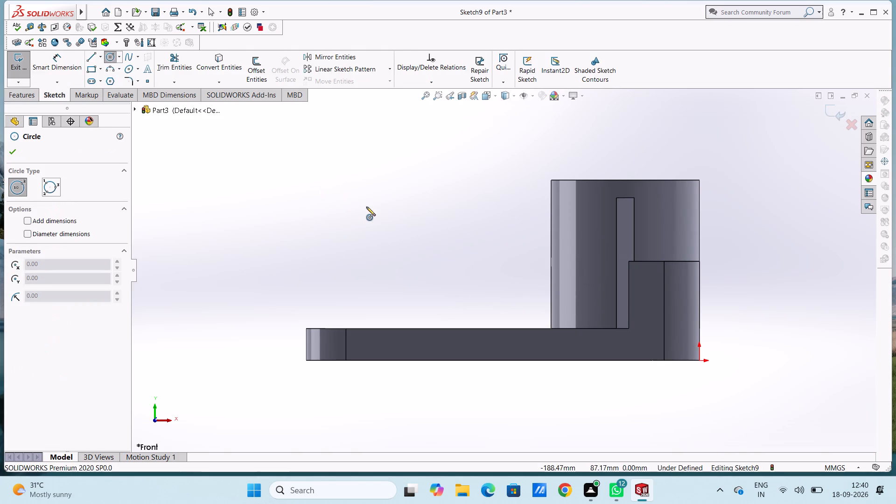
{"action": "left_click", "coordinate": [396, 219]}
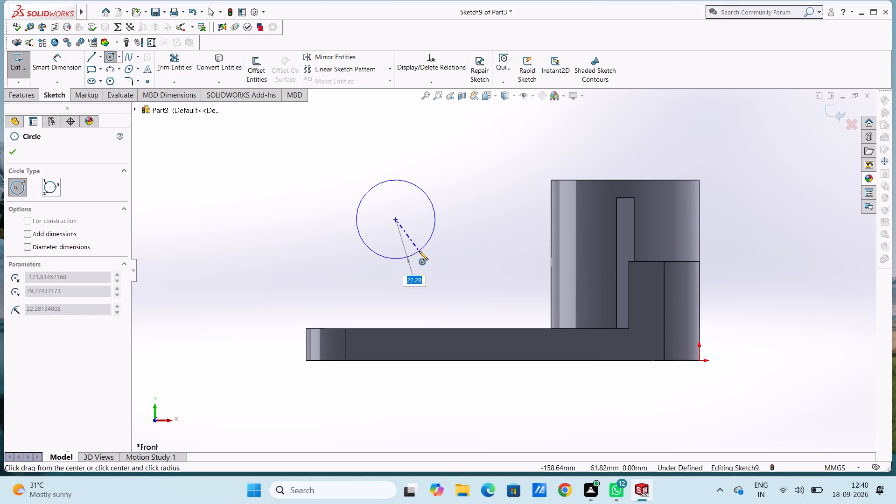
{"action": "type", "text": "20"}
{"action": "key", "text": "Return"}
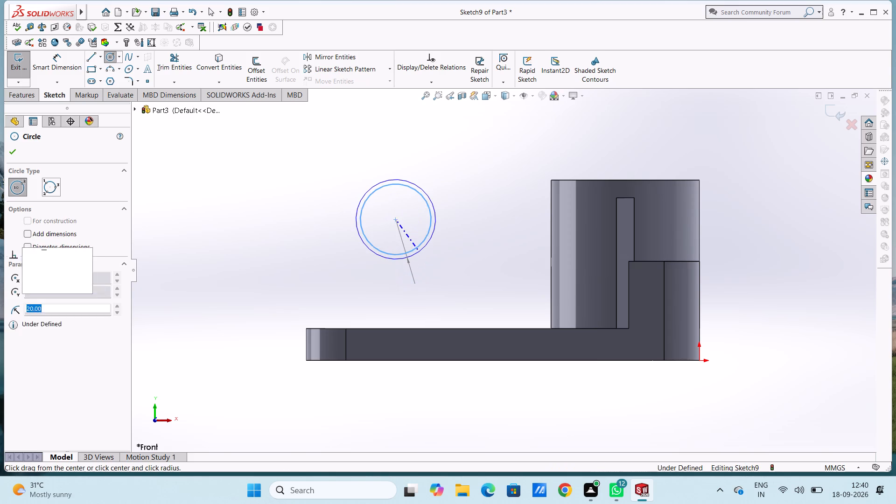
{"action": "left_click", "coordinate": [395, 219]}
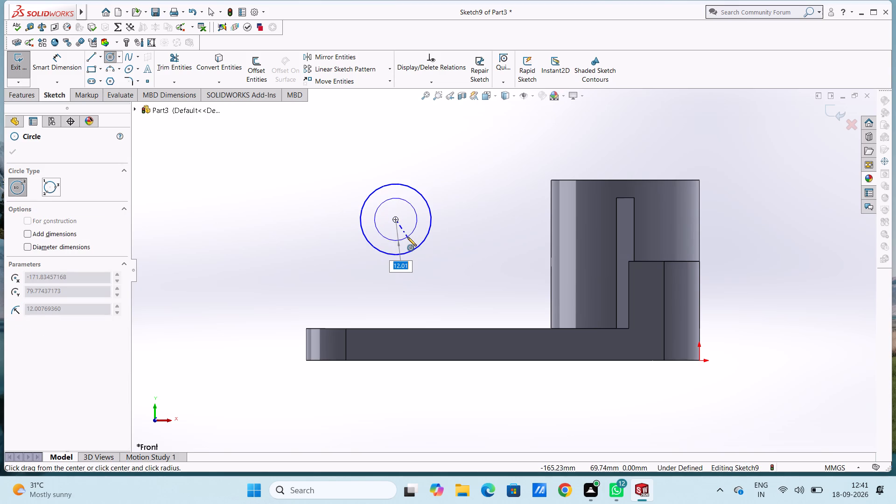
{"action": "type", "text": "12.5"}
{"action": "key", "text": "Return"}
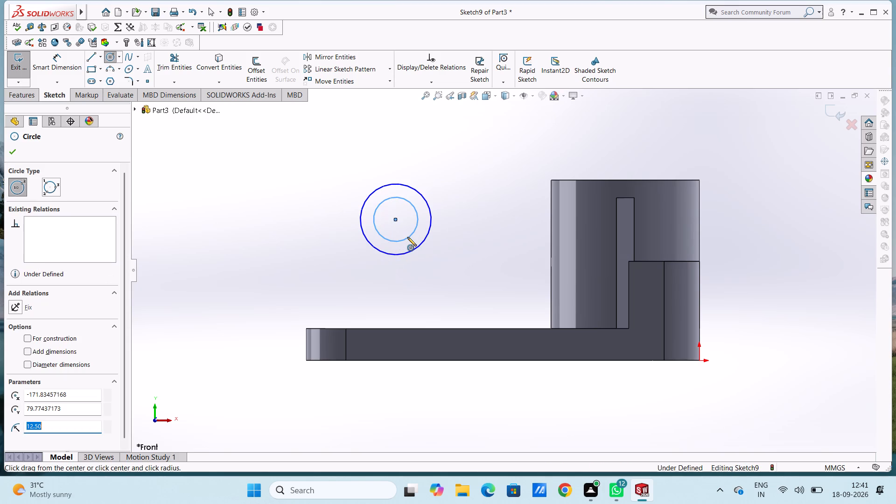
Dimension the diameters of the outer and inner concentric circles.
{"action": "left_click", "coordinate": [68, 62]}
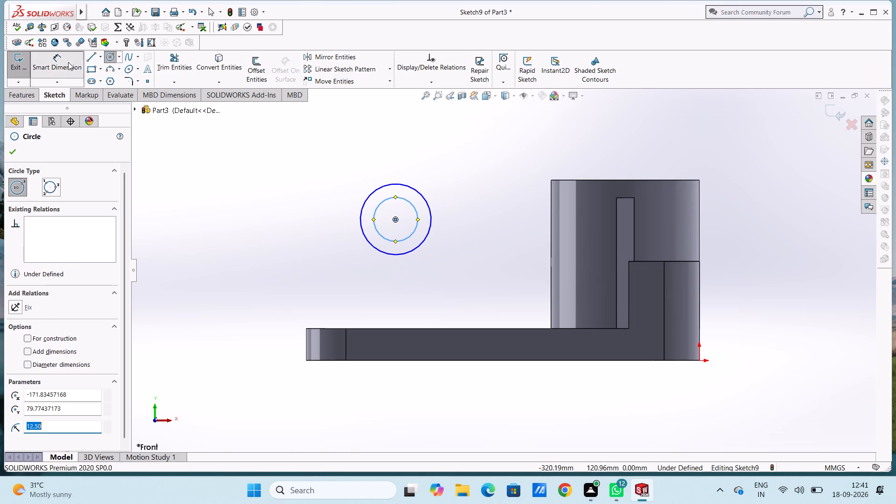
{"action": "left_click", "coordinate": [360, 223]}
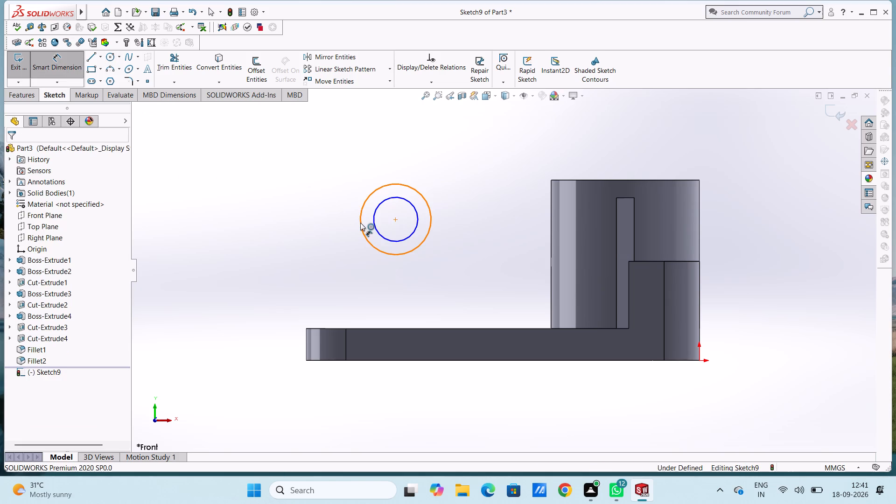
{"action": "left_click", "coordinate": [191, 161]}
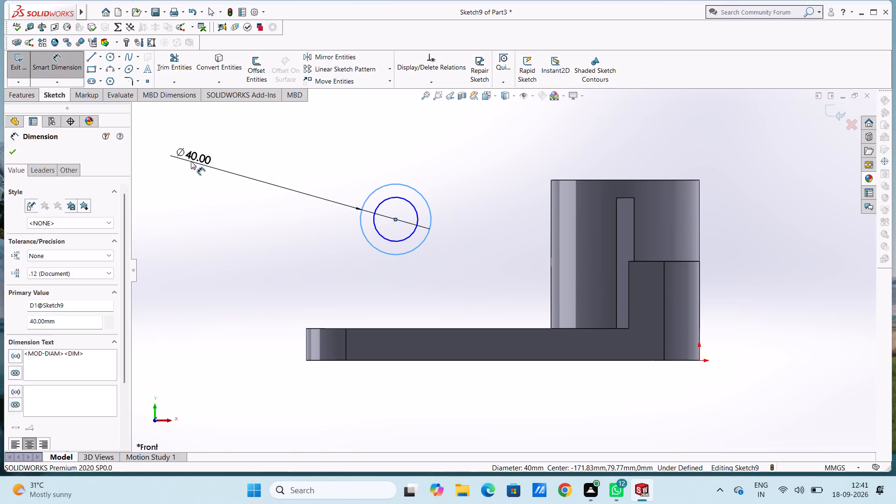
{"action": "left_click", "coordinate": [151, 152]}
{"action": "left_click", "coordinate": [171, 179]}
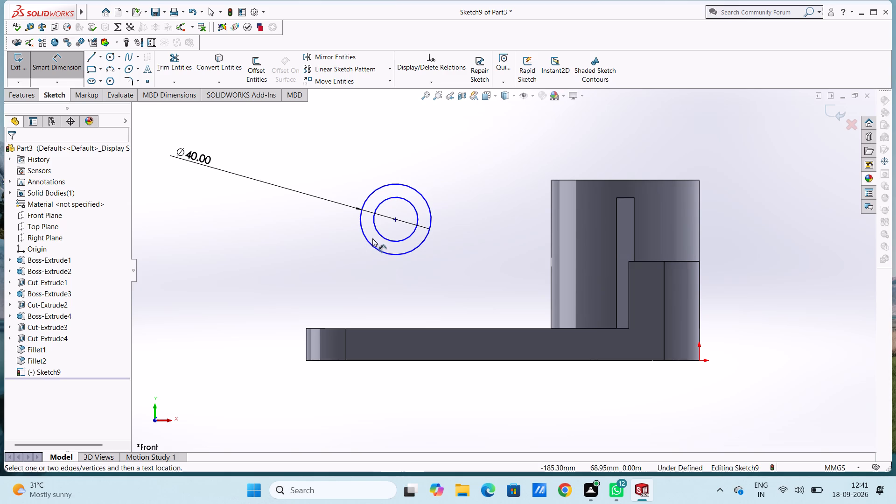
{"action": "left_click", "coordinate": [385, 238]}
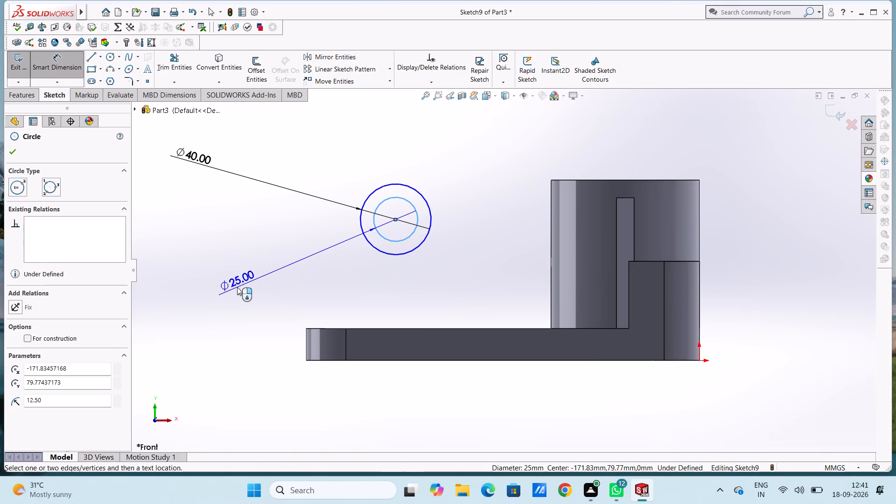
{"action": "left_click", "coordinate": [235, 288]}
{"action": "left_click", "coordinate": [195, 278]}
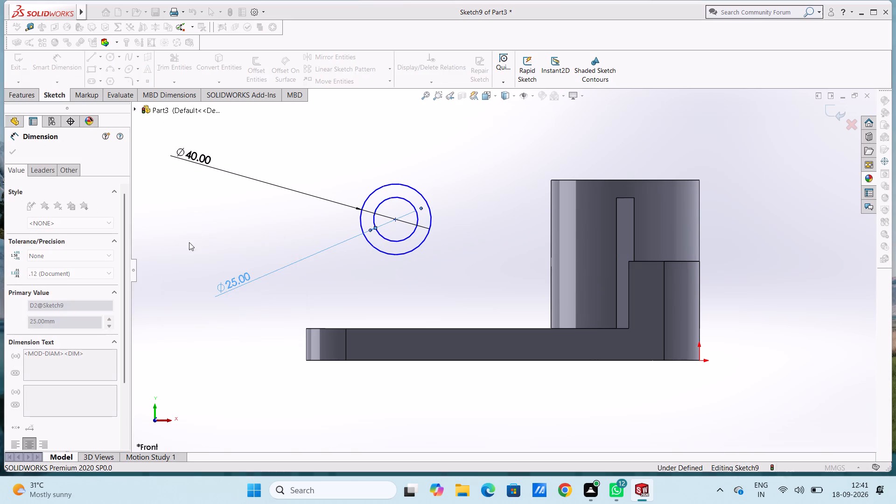
{"action": "left_click", "coordinate": [189, 231]}
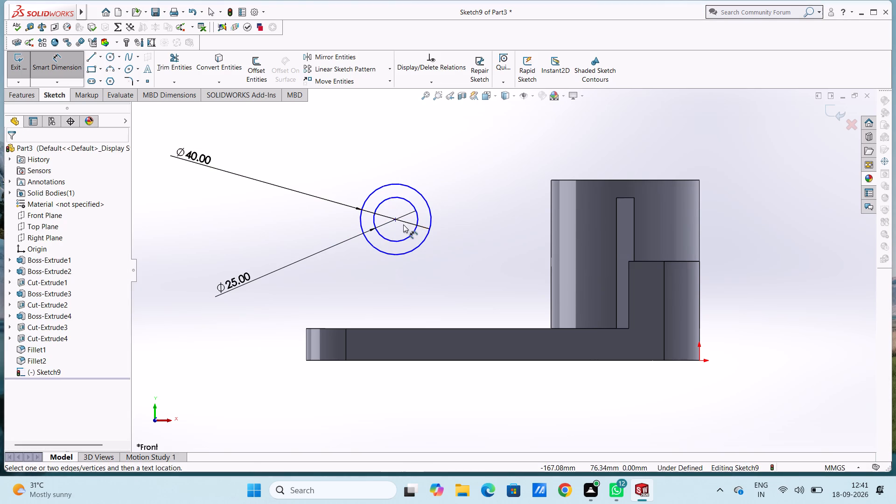
Dimension the circles' centre 55 mm above the plate's top edge.
{"action": "left_click", "coordinate": [397, 220]}
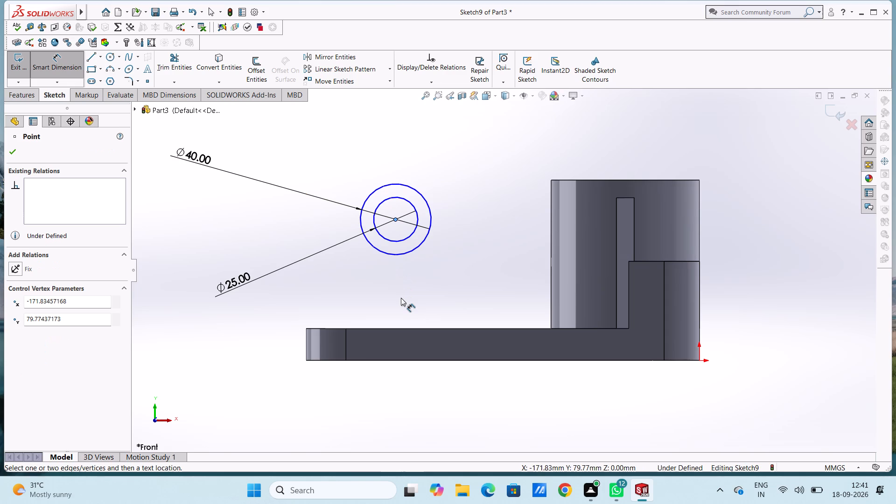
{"action": "left_click", "coordinate": [410, 328]}
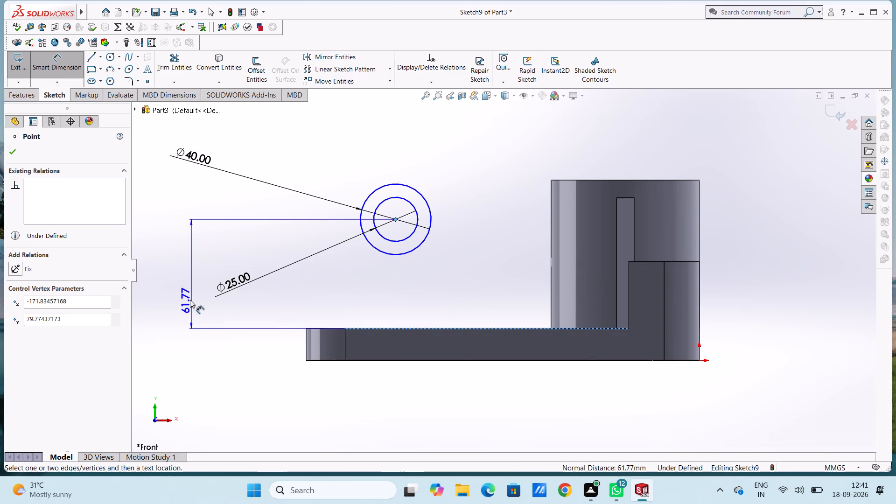
{"action": "left_click", "coordinate": [190, 300]}
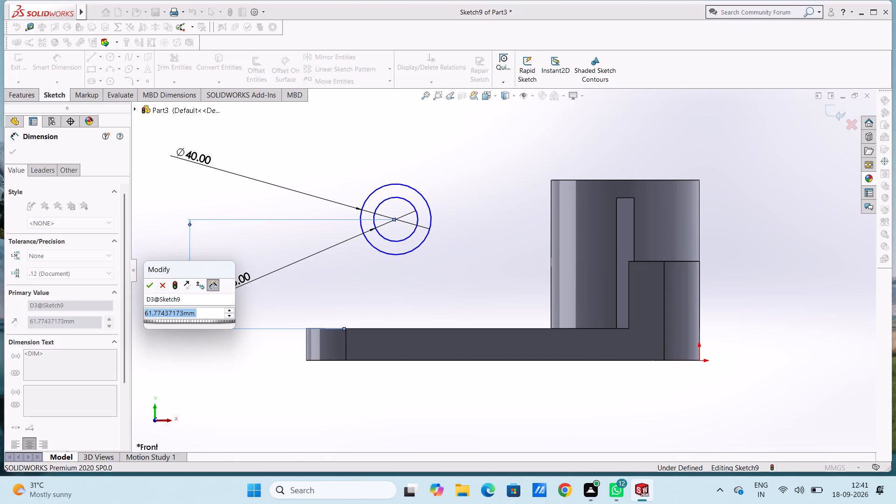
{"action": "type", "text": "55"}
{"action": "key", "text": "Return"}
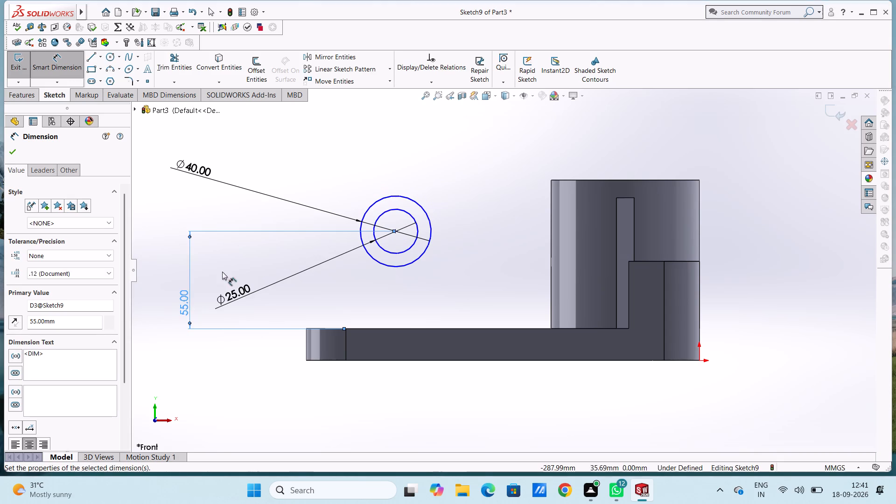
{"action": "left_click", "coordinate": [340, 164]}
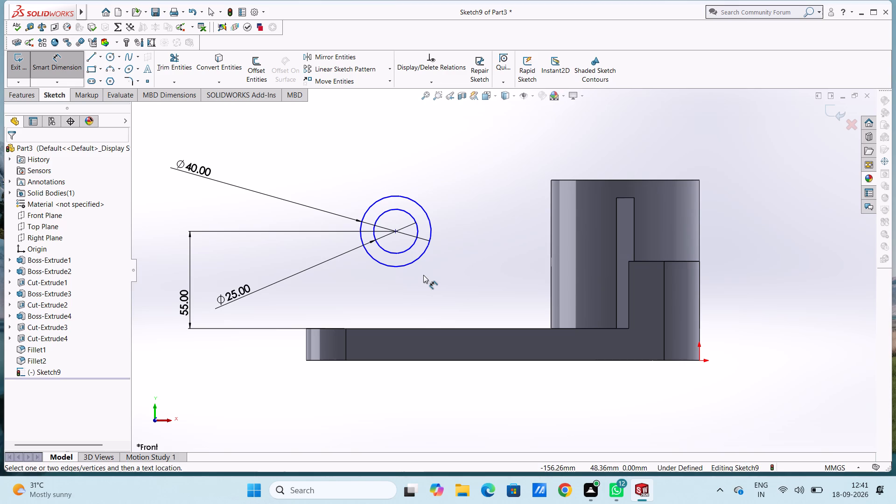
{"action": "key", "text": "Escape"}
{"action": "key", "text": "Escape"}
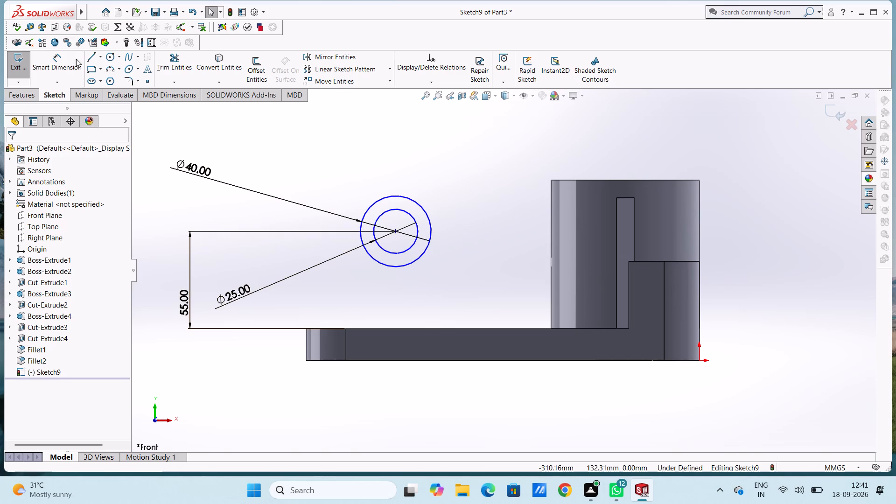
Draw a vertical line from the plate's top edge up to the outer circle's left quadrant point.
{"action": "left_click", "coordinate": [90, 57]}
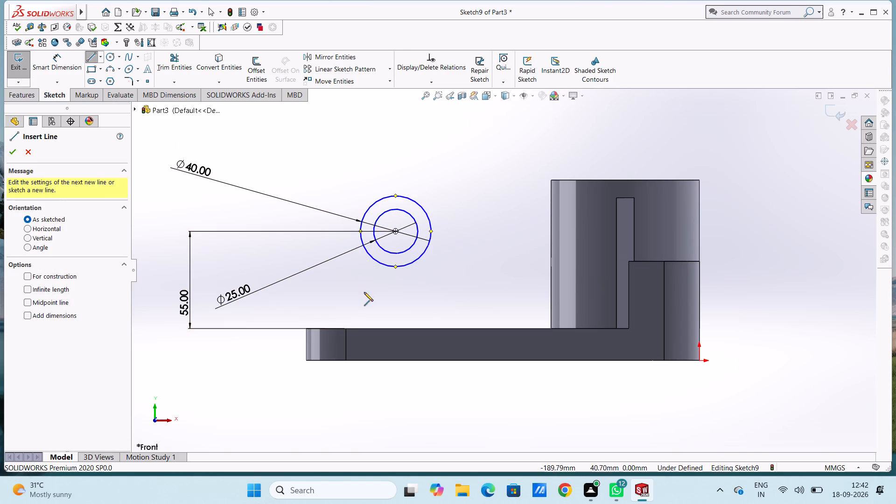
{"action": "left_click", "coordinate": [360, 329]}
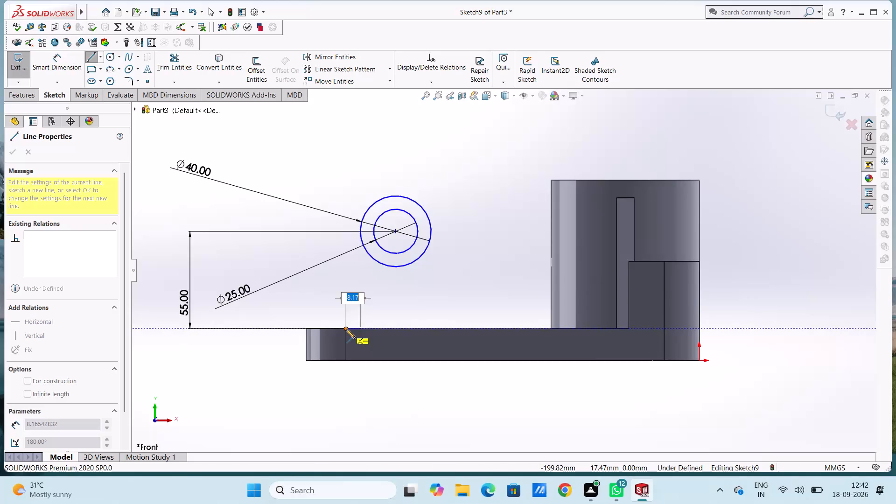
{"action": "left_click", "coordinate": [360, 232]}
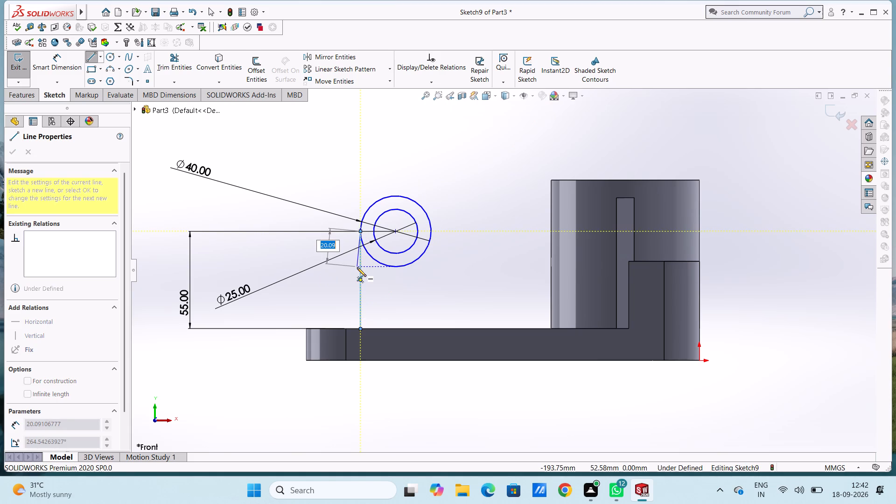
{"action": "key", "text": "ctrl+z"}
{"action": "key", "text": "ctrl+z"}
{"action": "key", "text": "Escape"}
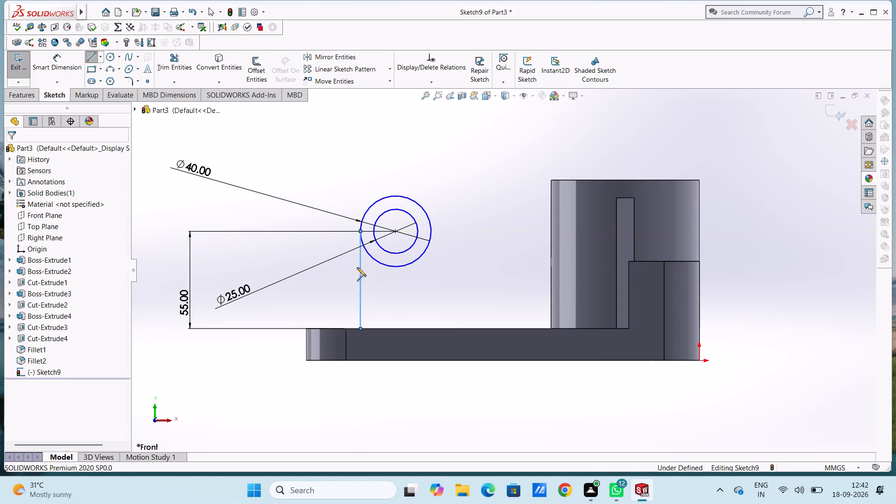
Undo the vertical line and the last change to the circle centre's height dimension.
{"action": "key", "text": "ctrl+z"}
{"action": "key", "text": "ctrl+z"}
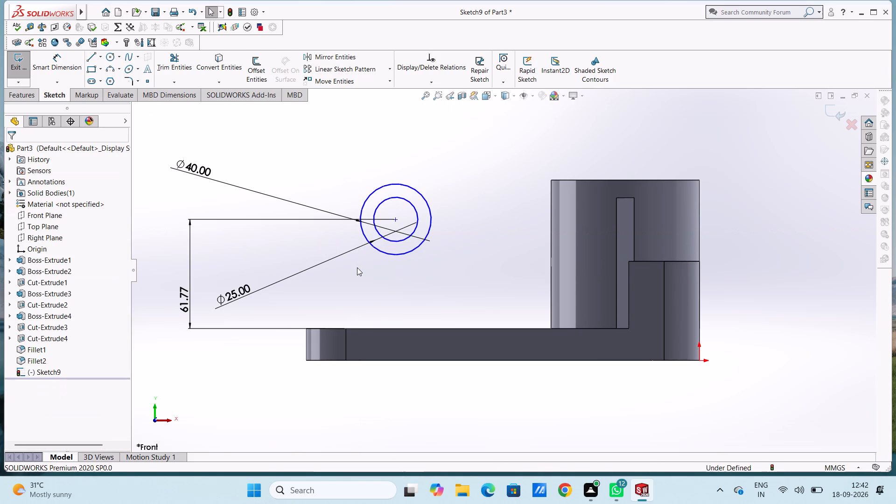
Set the height of the circles' centre above the plate's top edge to 55 mm.
{"action": "left_click", "coordinate": [183, 308]}
{"action": "double_click", "coordinate": [183, 308]}
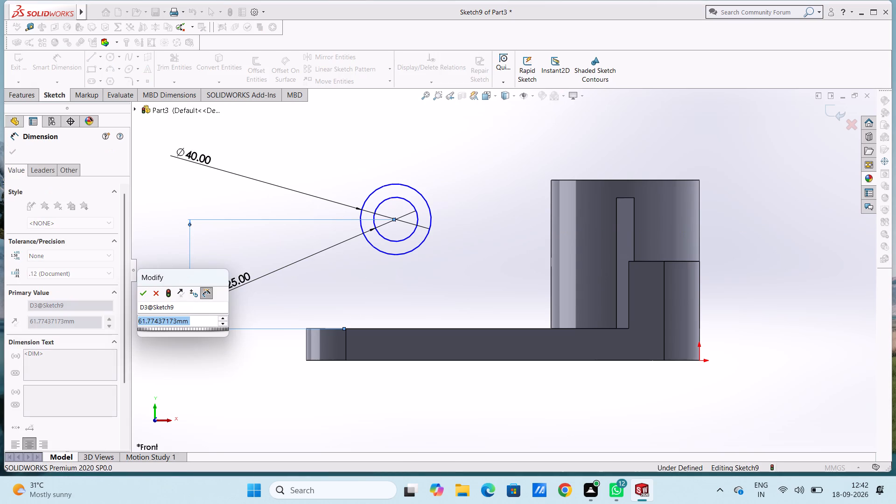
{"action": "type", "text": "55"}
{"action": "key", "text": "Return"}
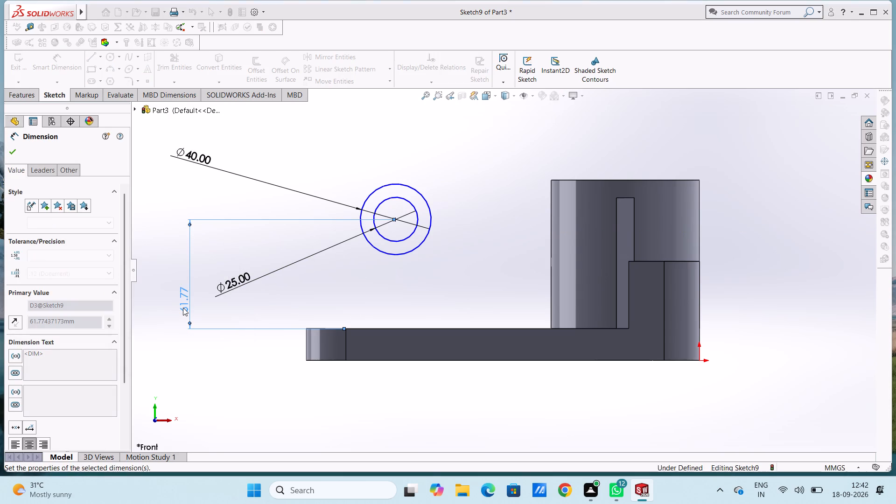
{"action": "left_click", "coordinate": [224, 387]}
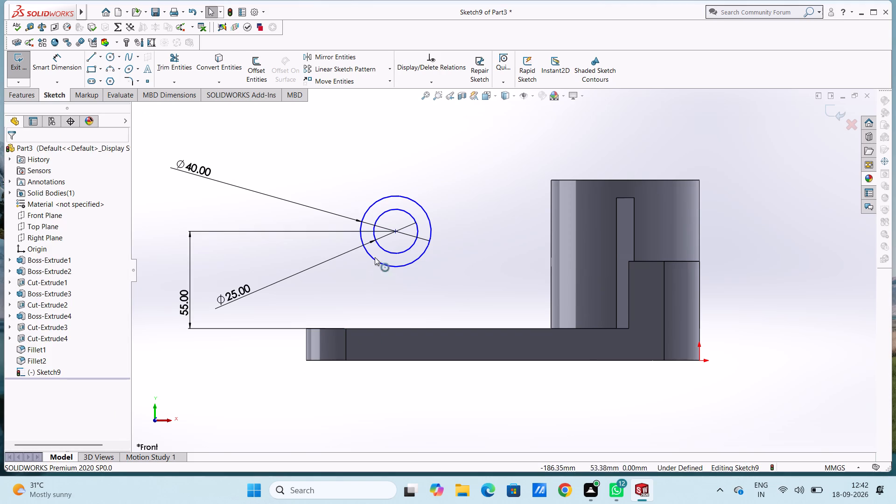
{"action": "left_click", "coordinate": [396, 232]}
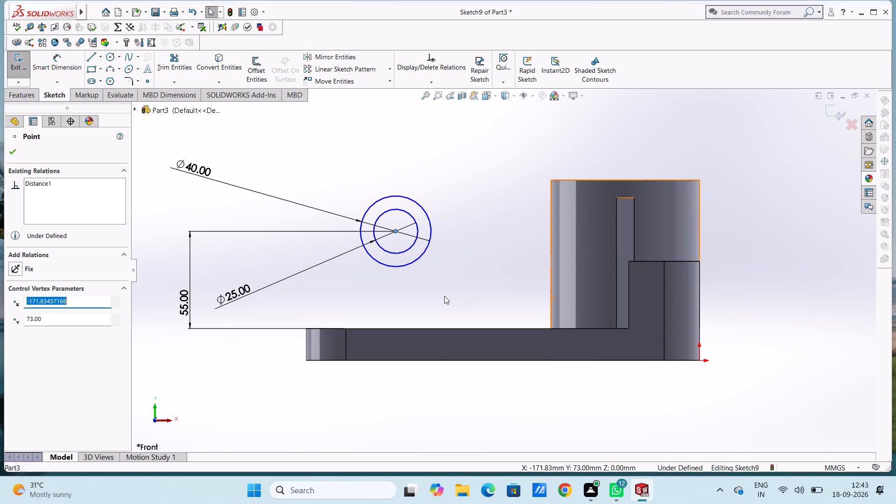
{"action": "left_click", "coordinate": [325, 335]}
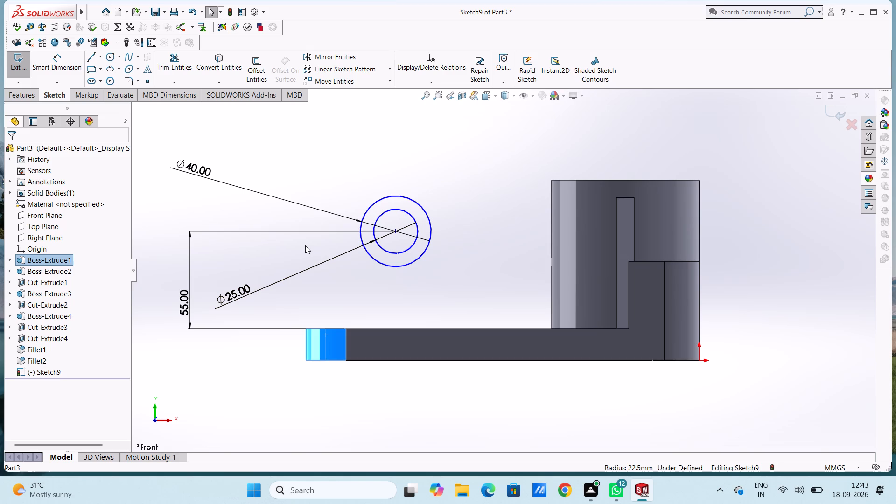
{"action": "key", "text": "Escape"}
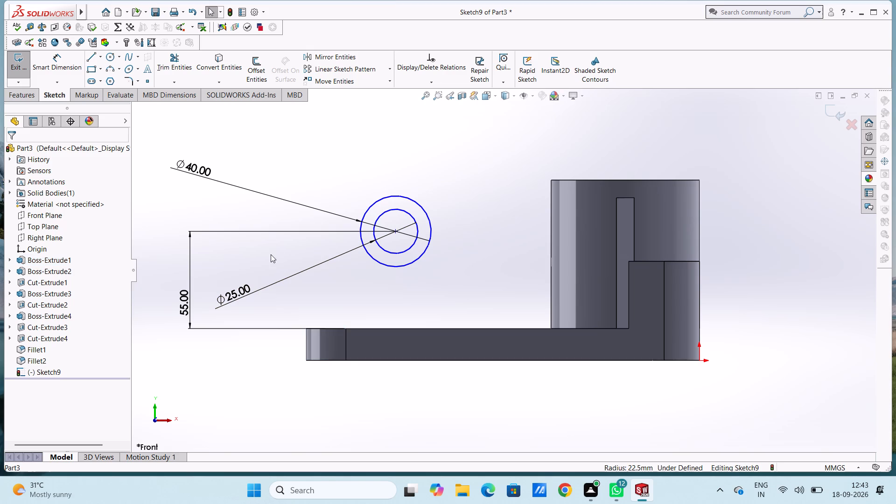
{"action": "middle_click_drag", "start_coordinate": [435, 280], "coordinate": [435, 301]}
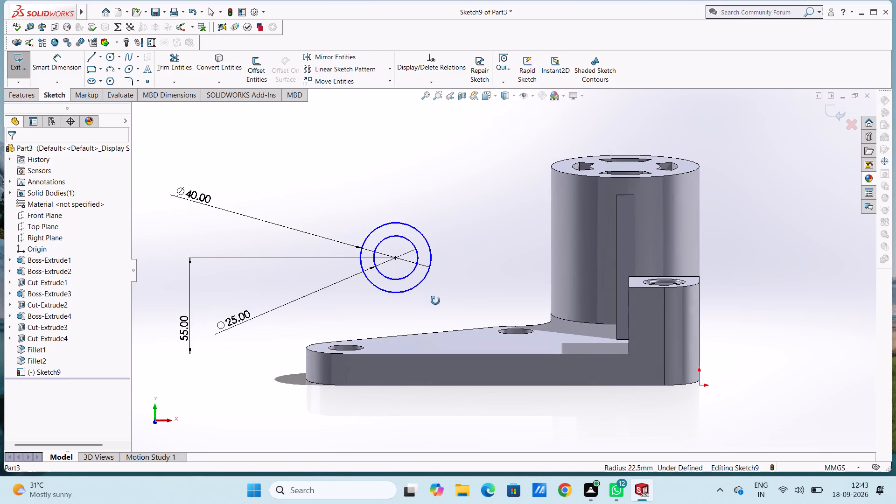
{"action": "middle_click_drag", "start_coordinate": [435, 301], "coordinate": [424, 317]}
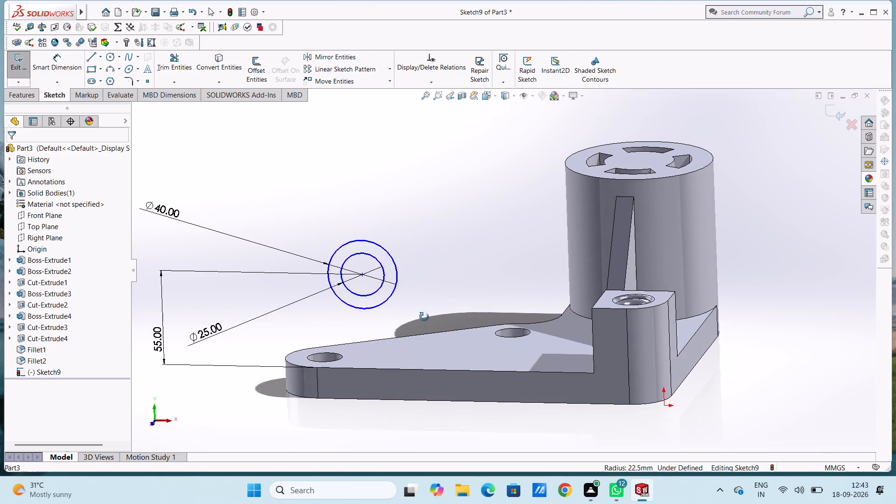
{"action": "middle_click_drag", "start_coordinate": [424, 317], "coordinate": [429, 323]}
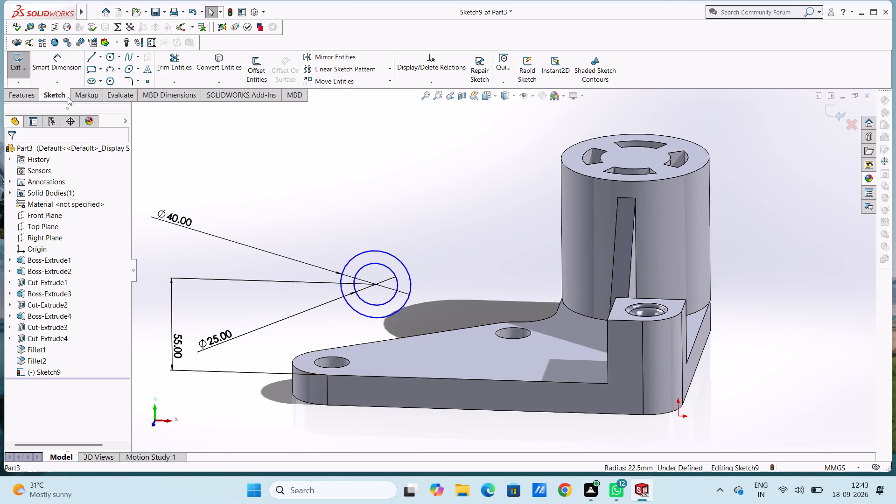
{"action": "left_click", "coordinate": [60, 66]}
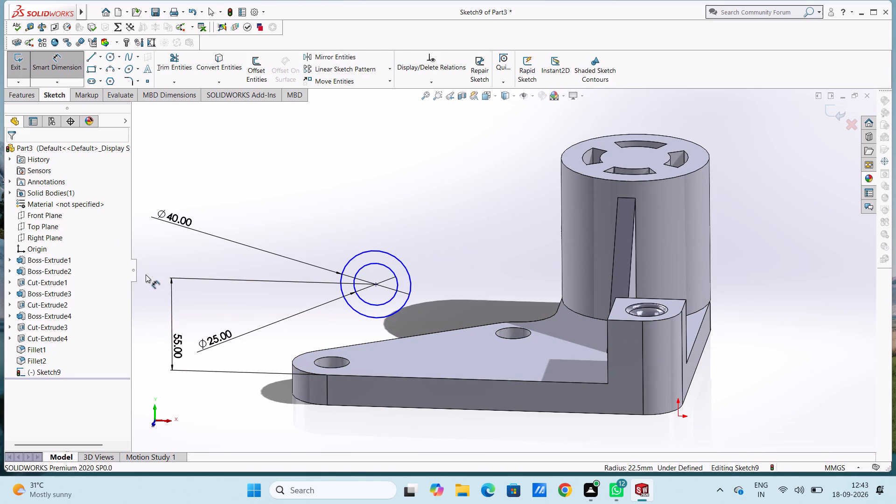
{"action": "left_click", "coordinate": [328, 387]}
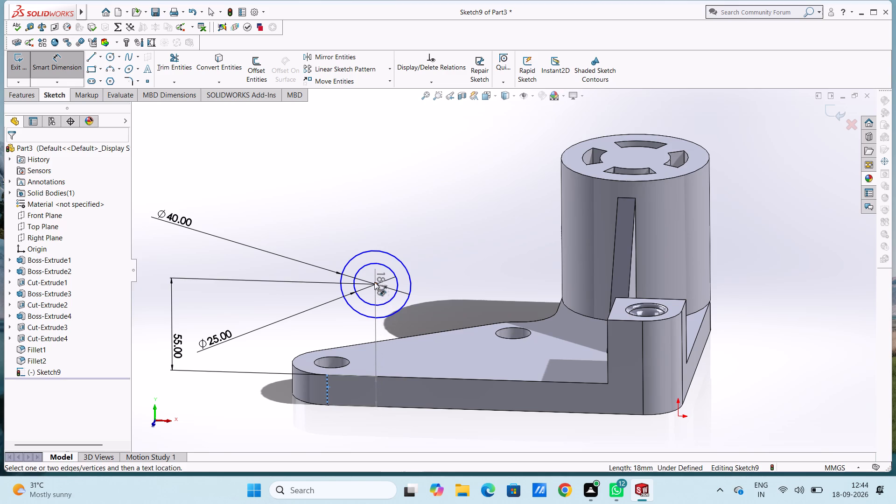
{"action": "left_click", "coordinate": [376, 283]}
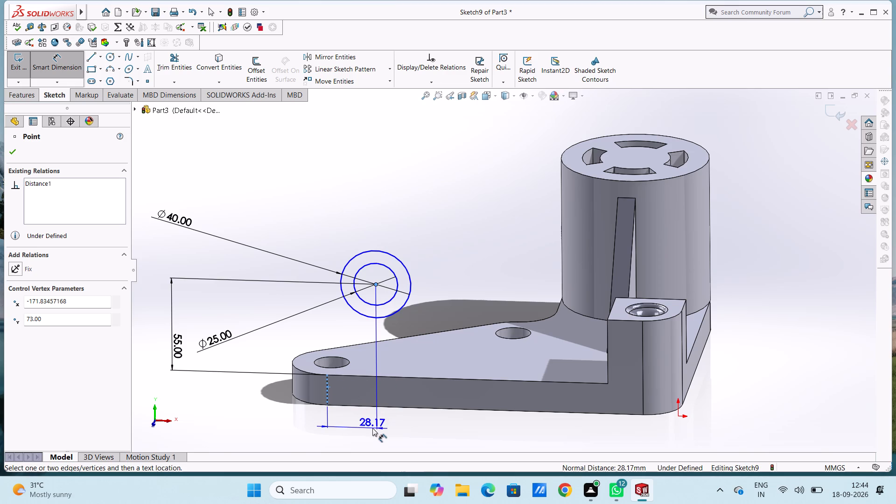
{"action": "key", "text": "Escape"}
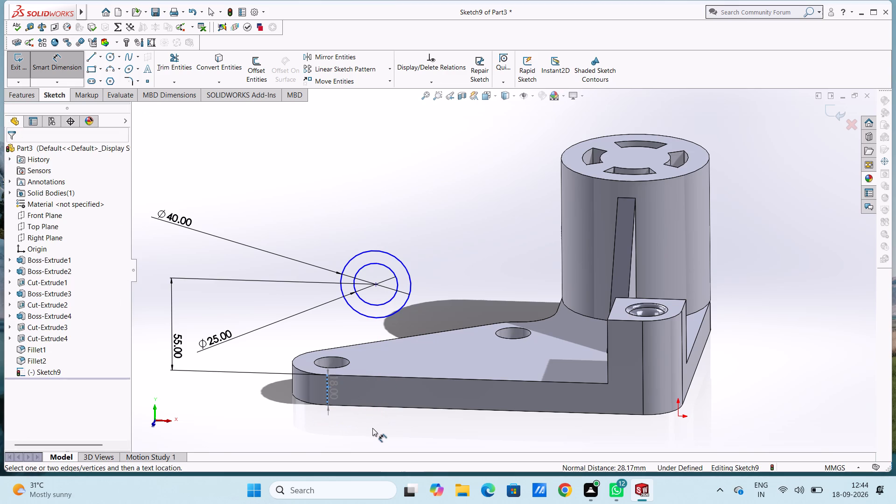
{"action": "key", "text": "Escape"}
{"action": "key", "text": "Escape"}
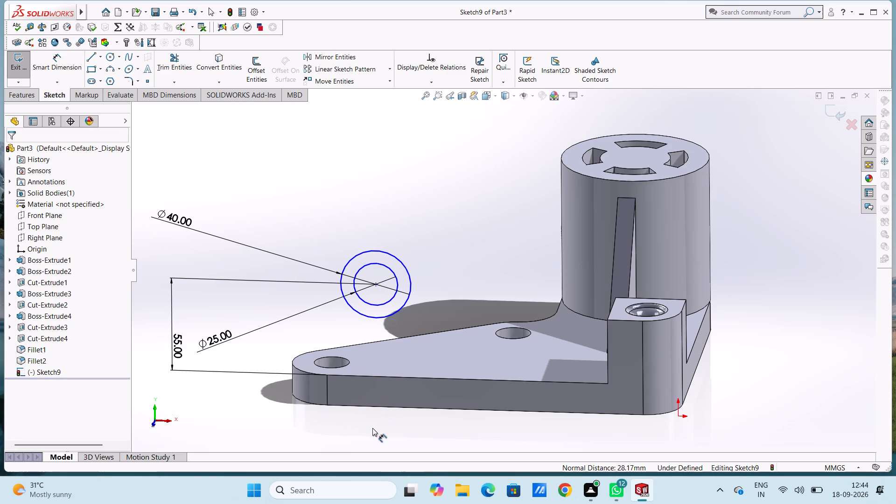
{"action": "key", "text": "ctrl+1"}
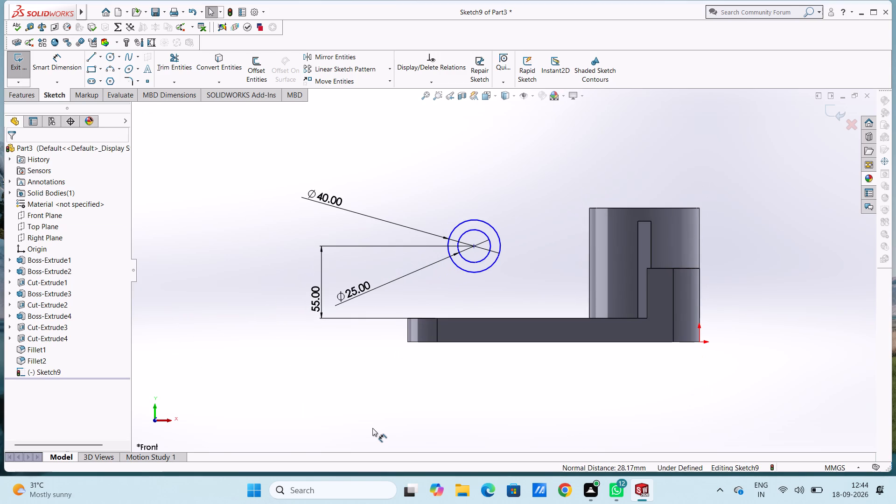
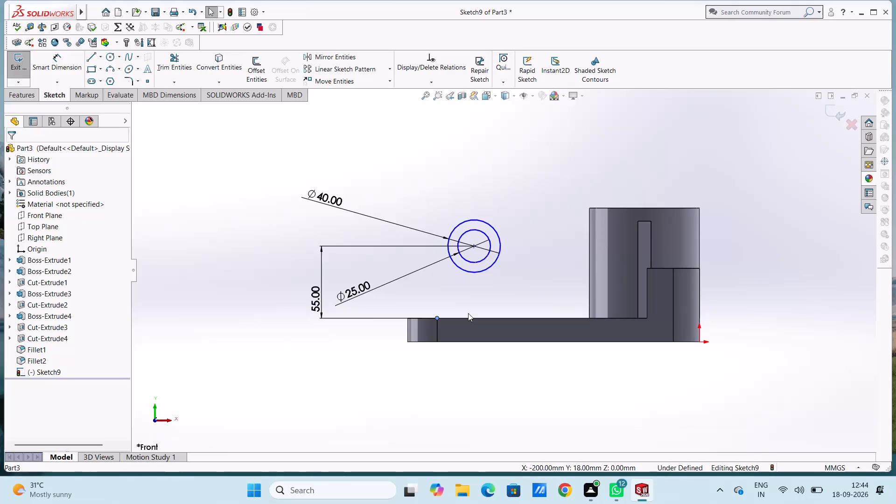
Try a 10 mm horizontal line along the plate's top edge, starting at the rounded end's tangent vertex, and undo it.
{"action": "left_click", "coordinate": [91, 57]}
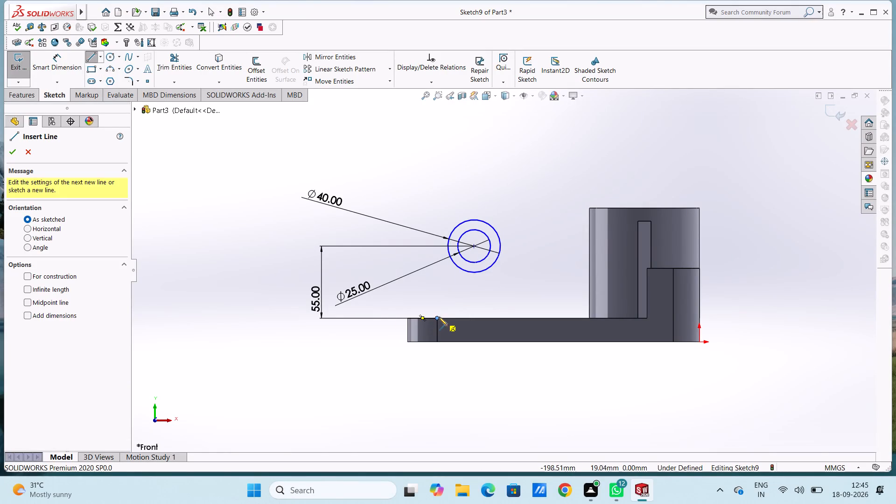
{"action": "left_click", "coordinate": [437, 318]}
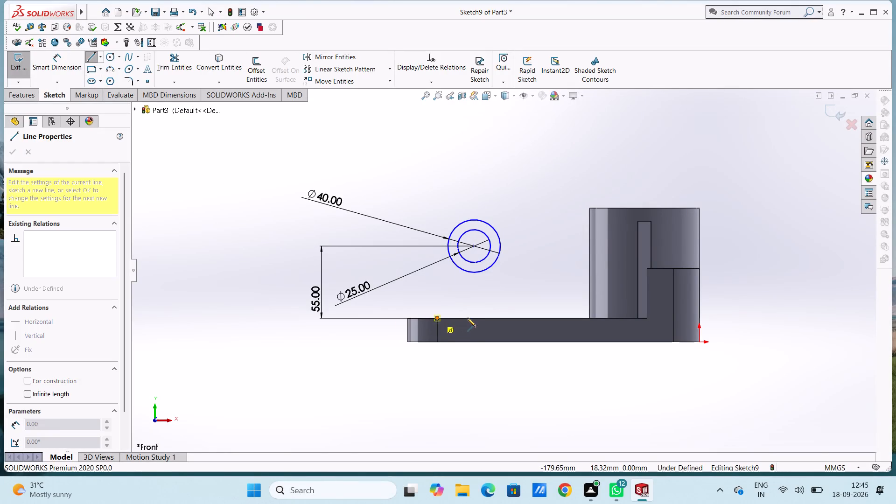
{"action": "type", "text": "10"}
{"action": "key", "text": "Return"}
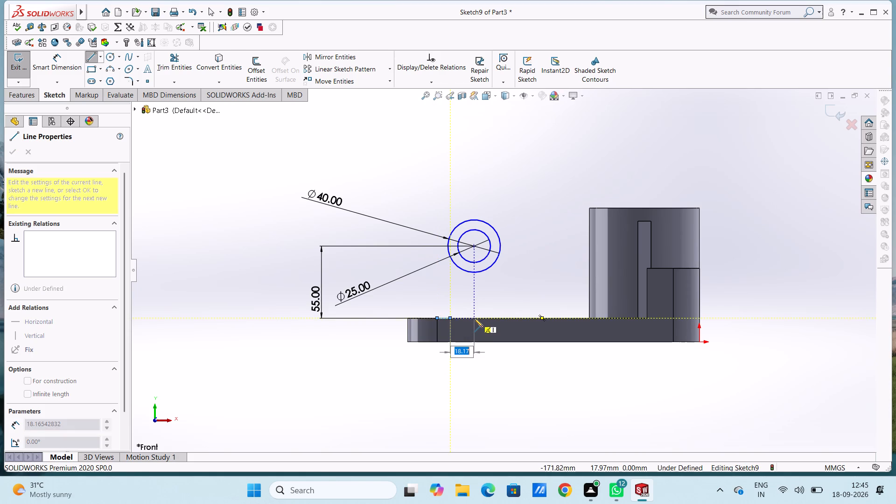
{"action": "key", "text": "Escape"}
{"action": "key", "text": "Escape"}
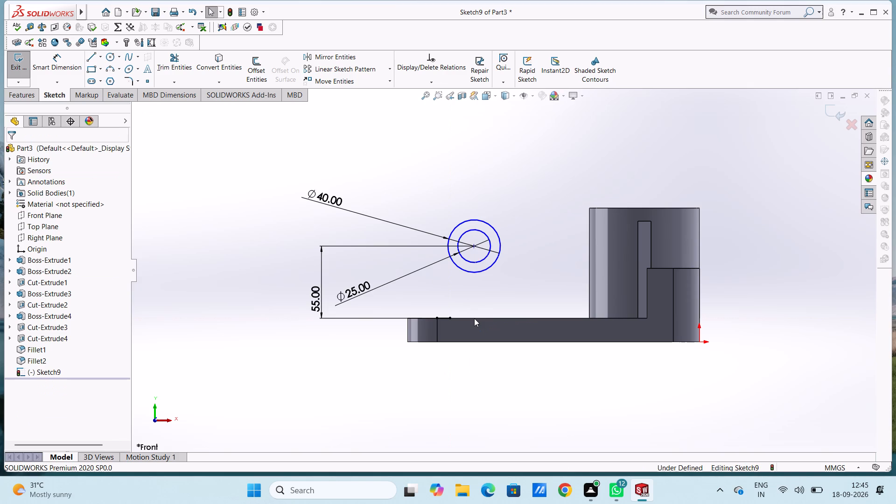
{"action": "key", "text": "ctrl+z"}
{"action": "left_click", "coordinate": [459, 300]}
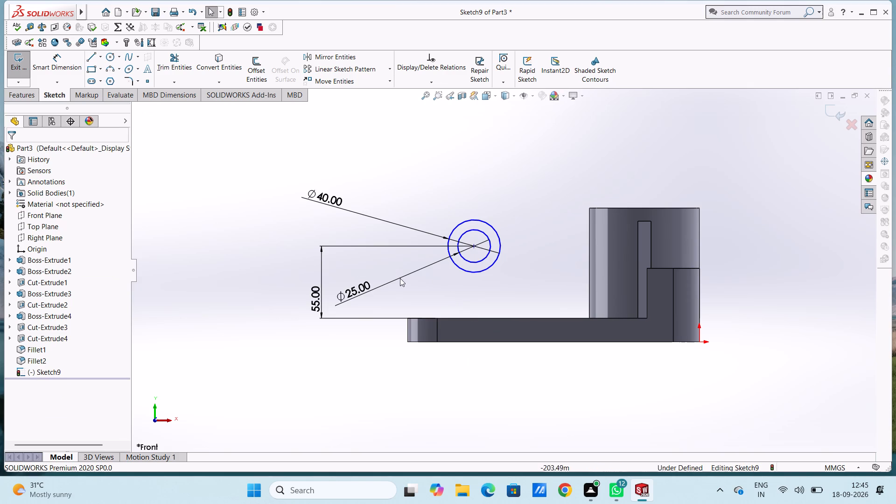
Draw two consecutive horizontal lines, 25 mm and 75 mm long, along the plate's top edge from the rounded end's tangent vertex.
{"action": "left_click", "coordinate": [91, 58]}
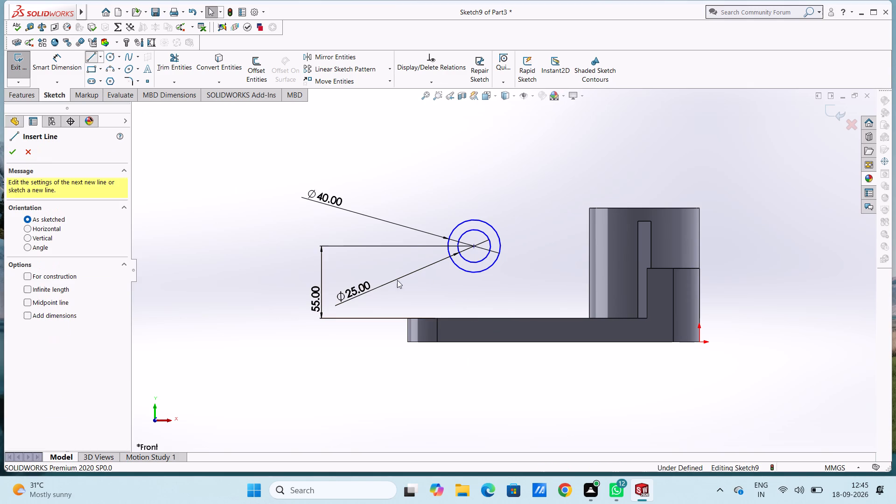
{"action": "scroll", "coordinate": [576, 323], "scroll_direction": "down", "scroll_amount": 1}
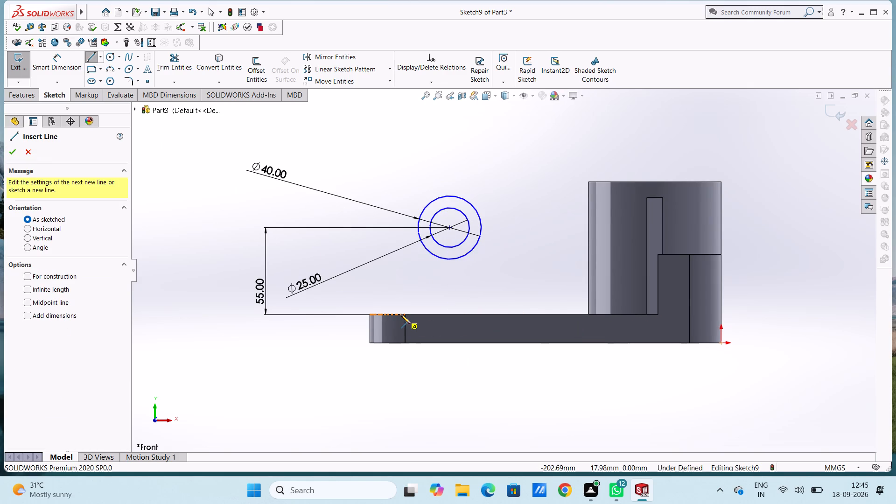
{"action": "left_click", "coordinate": [407, 314]}
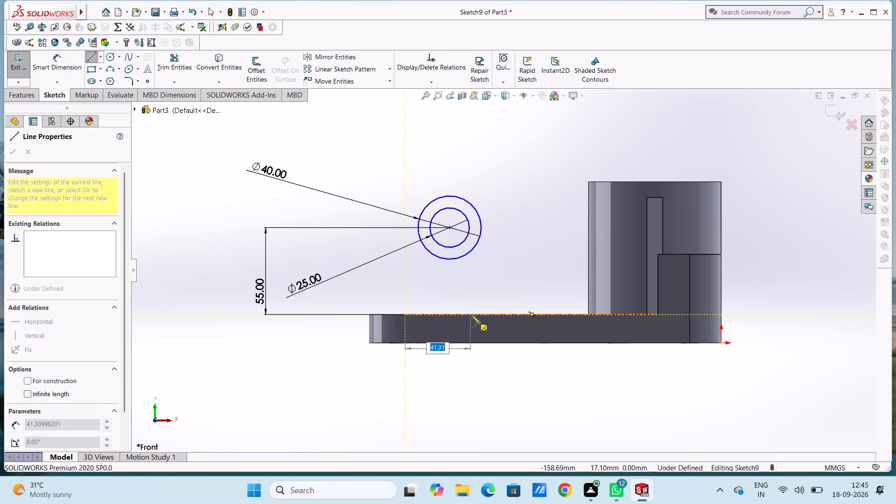
{"action": "type", "text": "25"}
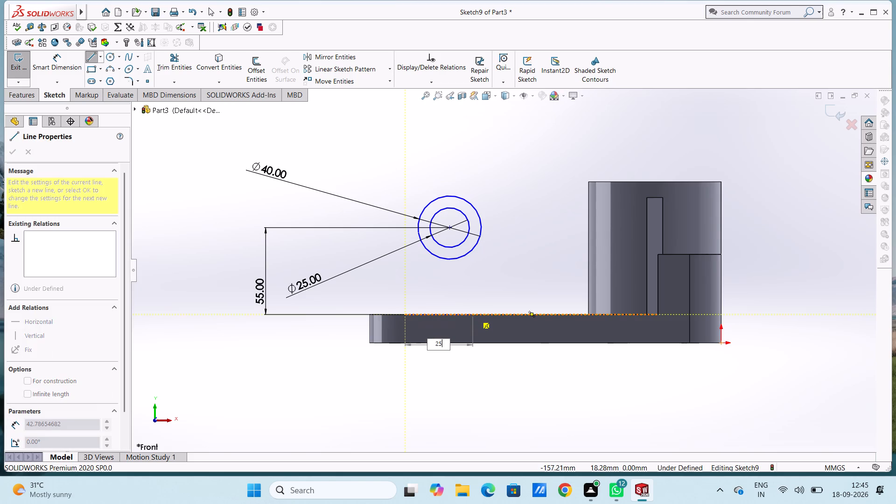
{"action": "key", "text": "Return"}
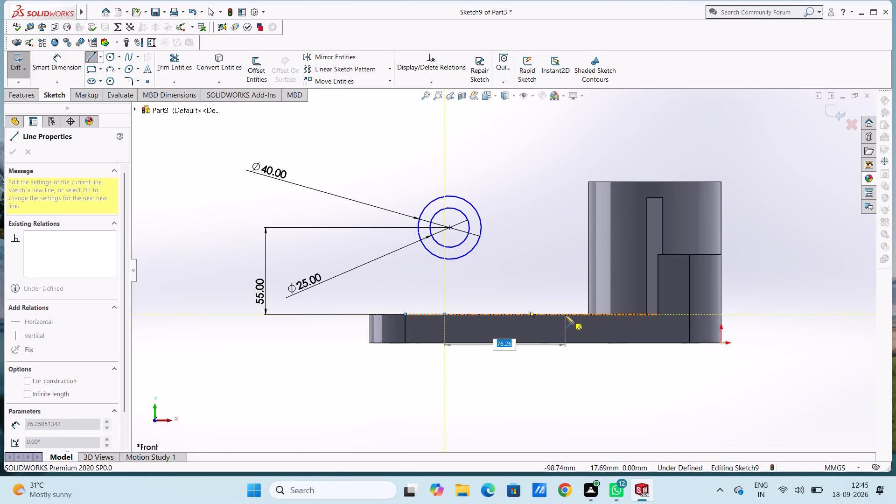
{"action": "type", "text": "75"}
{"action": "key", "text": "Return"}
{"action": "key", "text": "Escape"}
{"action": "key", "text": "Escape"}
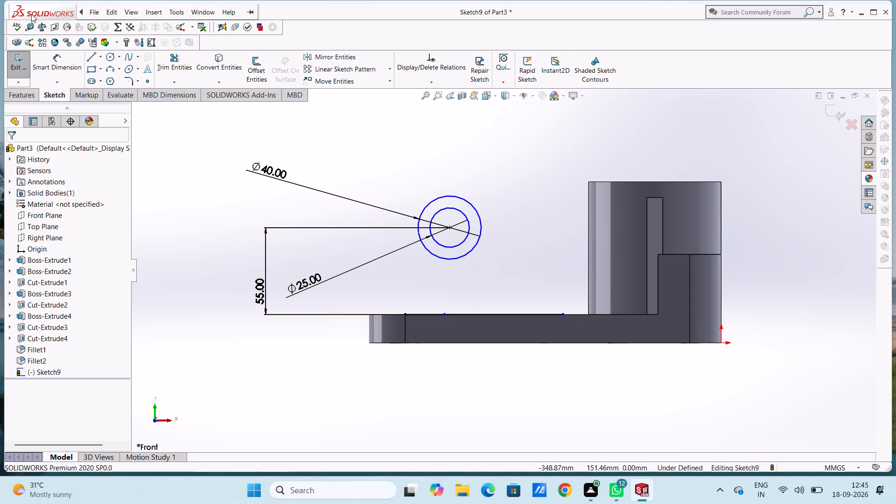
Dimension the horizontal distance between the circles' centre and the 75 mm line's midpoint.
{"action": "left_click", "coordinate": [60, 58]}
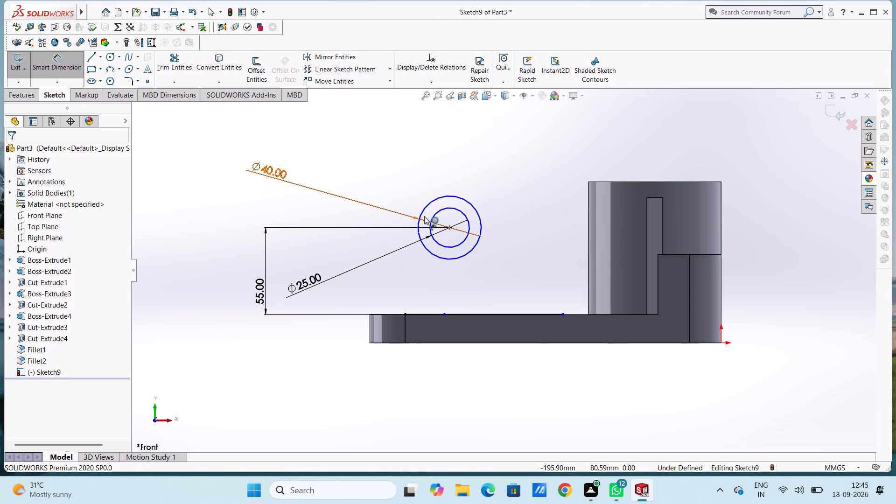
{"action": "left_click", "coordinate": [448, 227]}
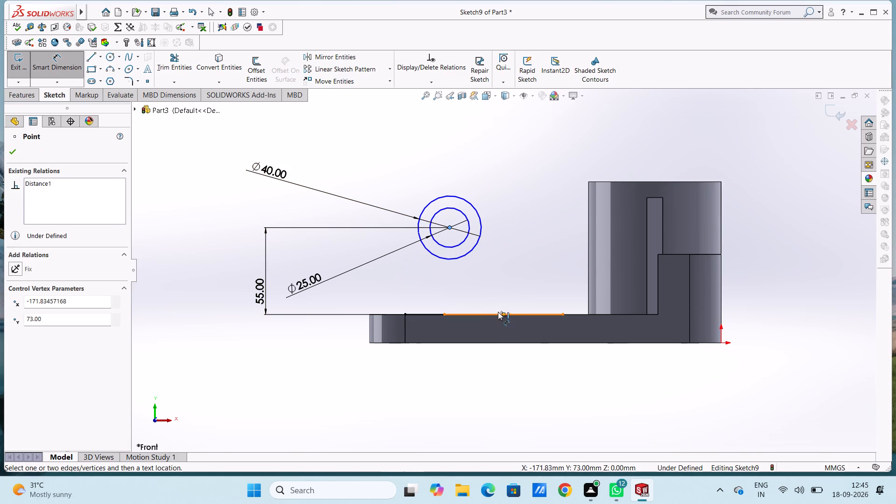
{"action": "left_click", "coordinate": [504, 312]}
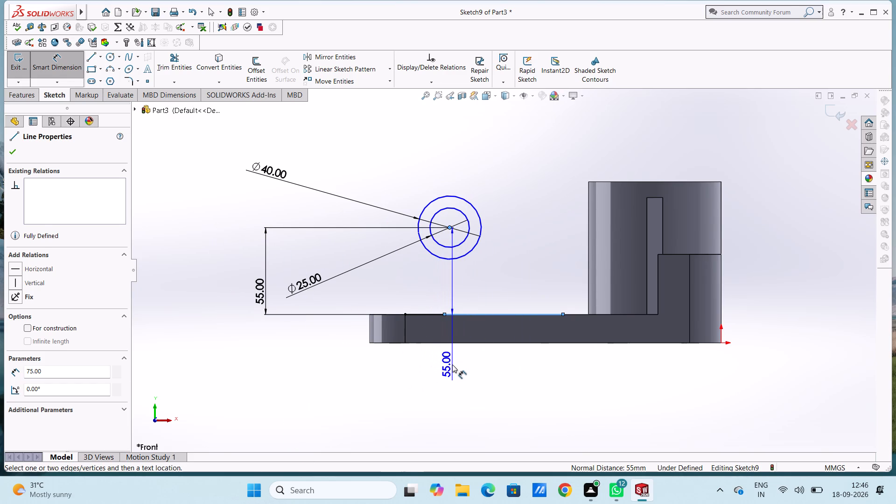
{"action": "key", "text": "Escape"}
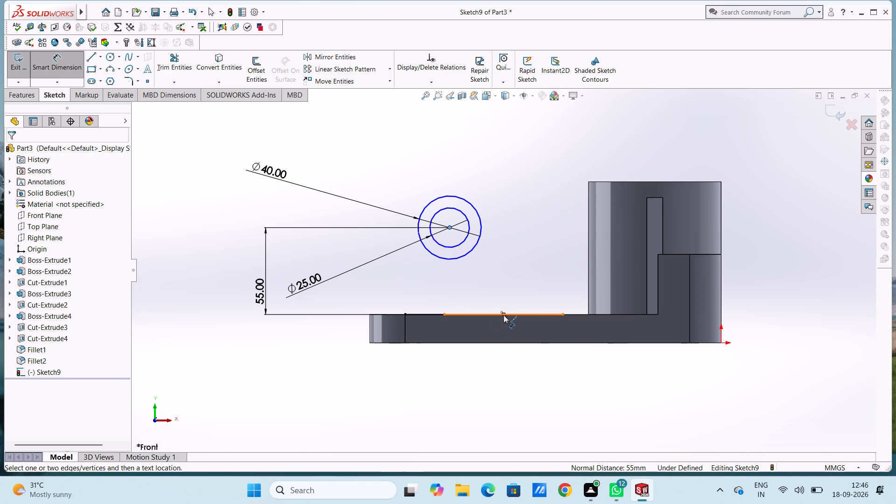
{"action": "left_click", "coordinate": [504, 313]}
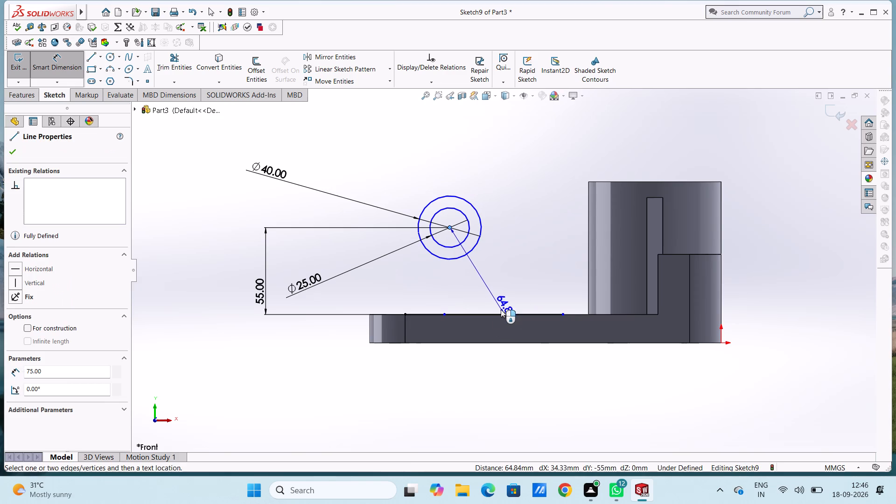
{"action": "left_click", "coordinate": [459, 391]}
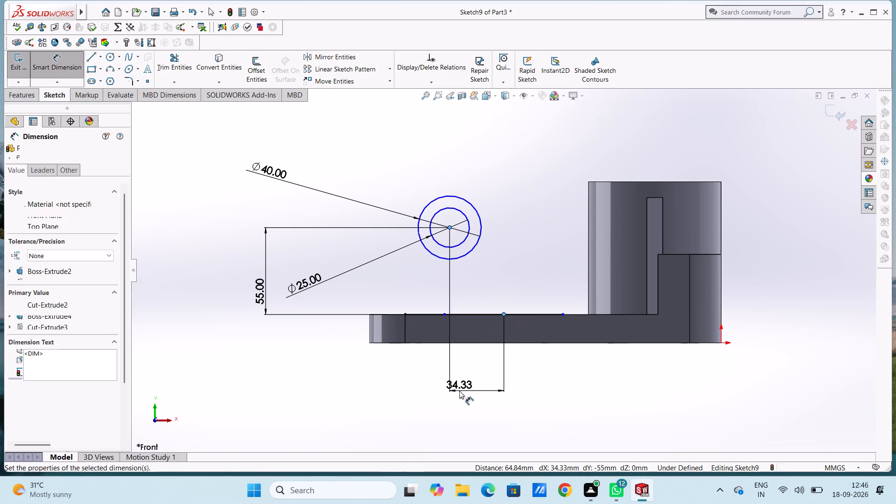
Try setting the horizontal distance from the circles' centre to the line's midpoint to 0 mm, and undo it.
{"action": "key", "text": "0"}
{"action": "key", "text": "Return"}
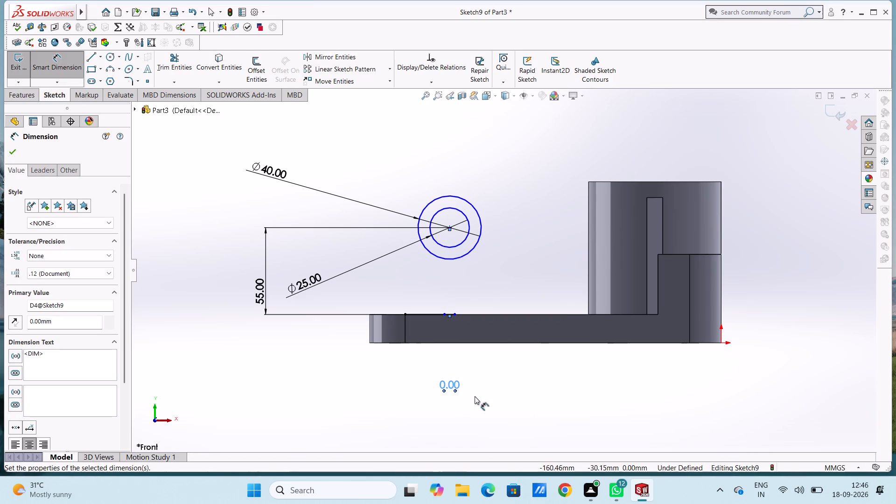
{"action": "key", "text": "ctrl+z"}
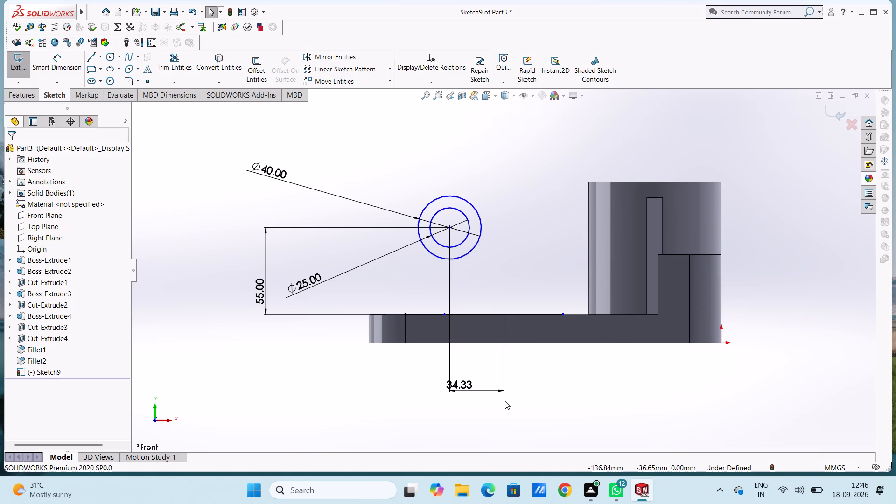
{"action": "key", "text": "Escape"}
Dimension the horizontal distance from the 75 mm line's left endpoint to its midpoint.
{"action": "left_click", "coordinate": [90, 56]}
{"action": "left_click", "coordinate": [57, 70]}
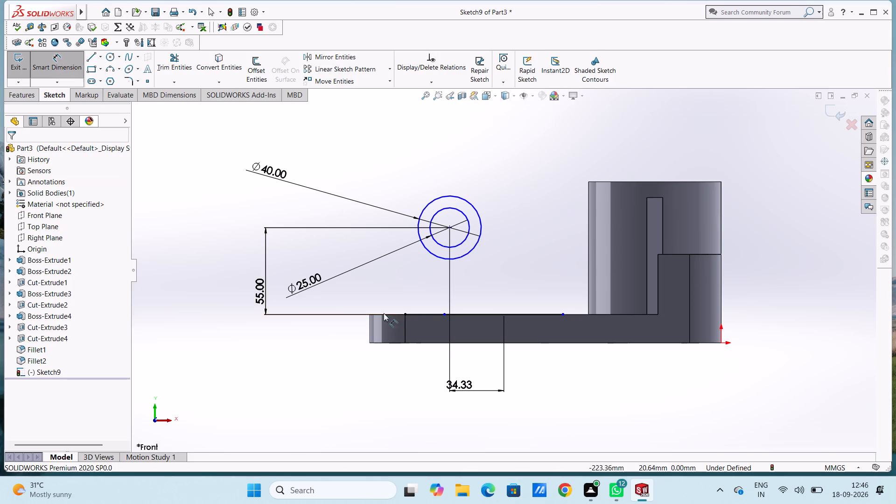
{"action": "left_click", "coordinate": [446, 315]}
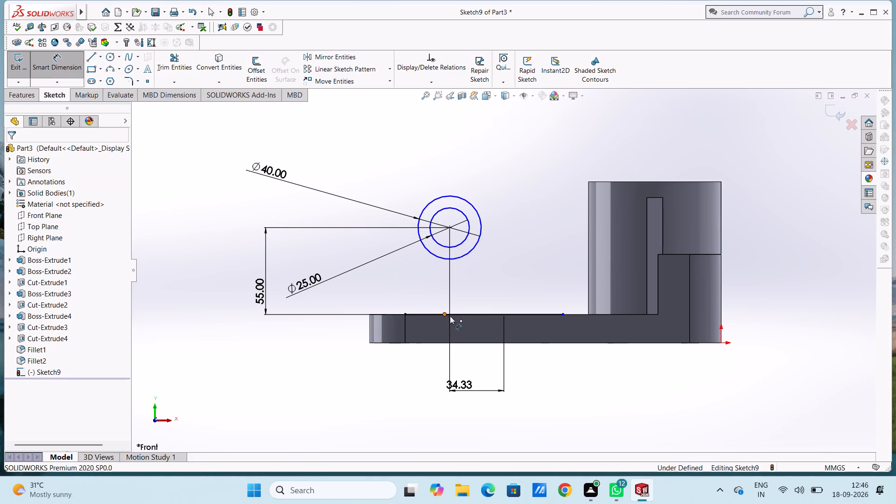
{"action": "left_click", "coordinate": [502, 313]}
{"action": "left_click", "coordinate": [498, 418]}
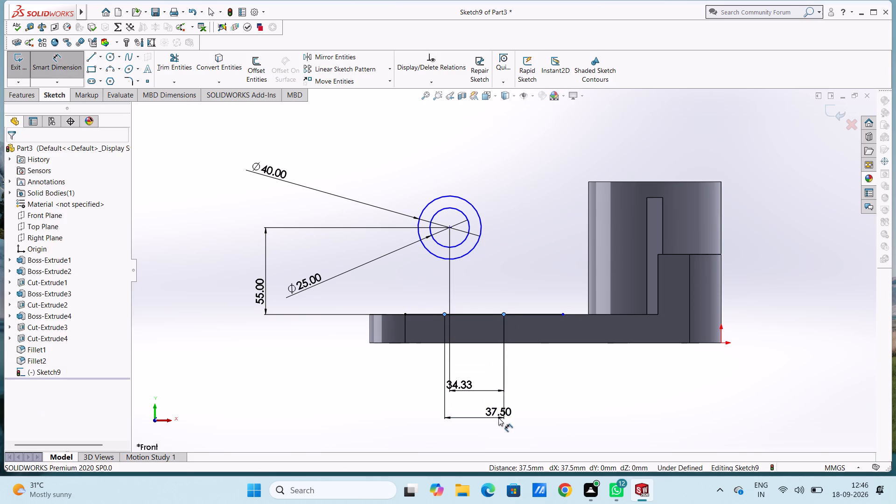
{"action": "left_click", "coordinate": [455, 404]}
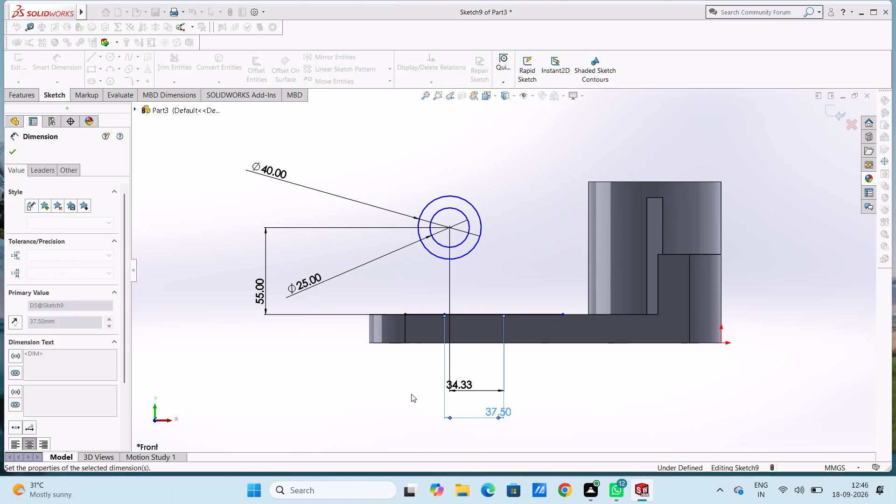
{"action": "left_click", "coordinate": [411, 394]}
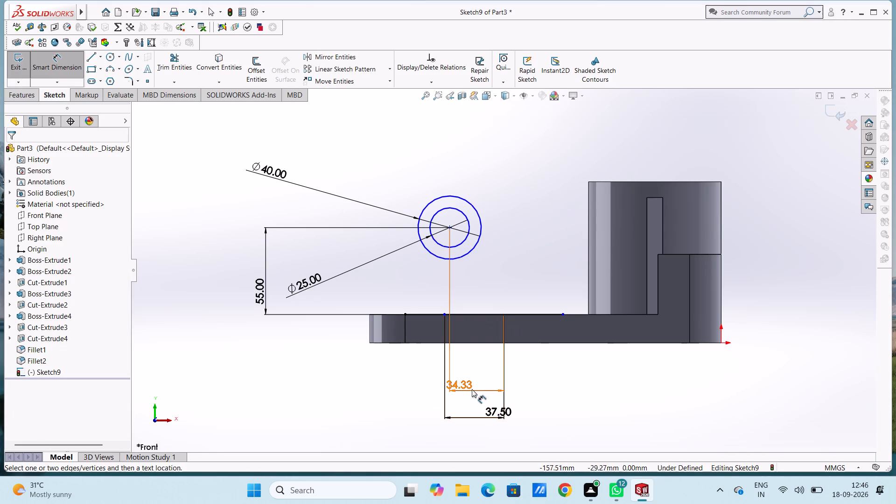
Set the horizontal distance between the circles' centre and the 75 mm line's midpoint to 0 mm.
{"action": "left_click", "coordinate": [468, 387]}
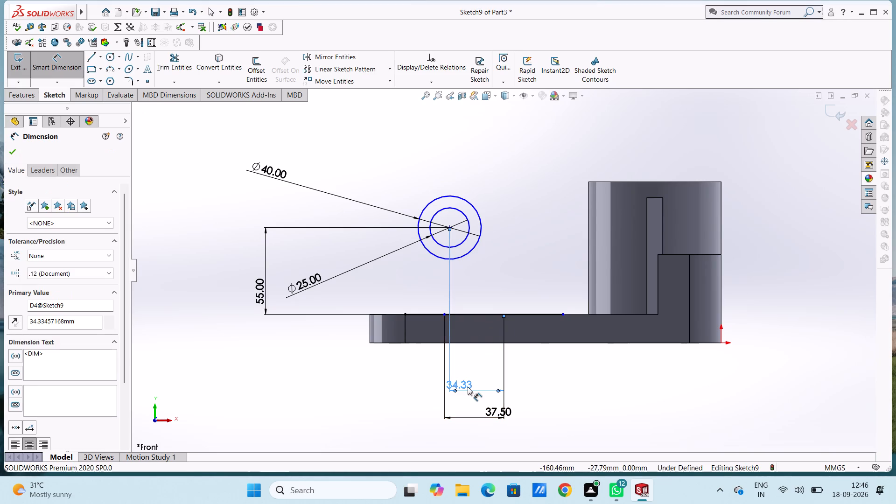
{"action": "double_click", "coordinate": [468, 387]}
{"action": "key", "text": "0"}
{"action": "key", "text": "Return"}
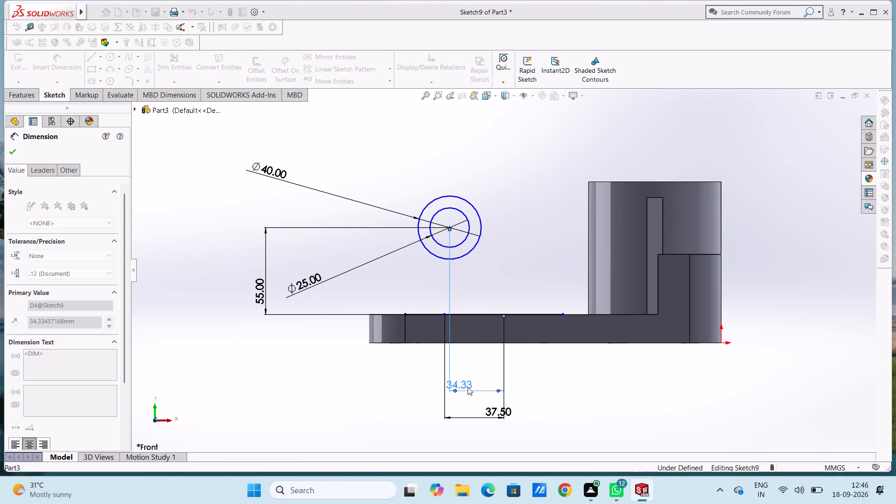
{"action": "left_click", "coordinate": [515, 283]}
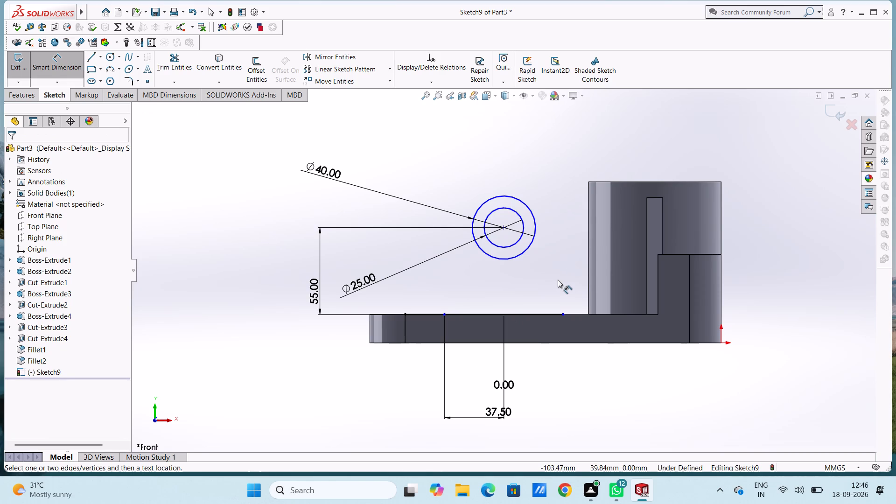
{"action": "key", "text": "Escape"}
{"action": "key", "text": "Escape"}
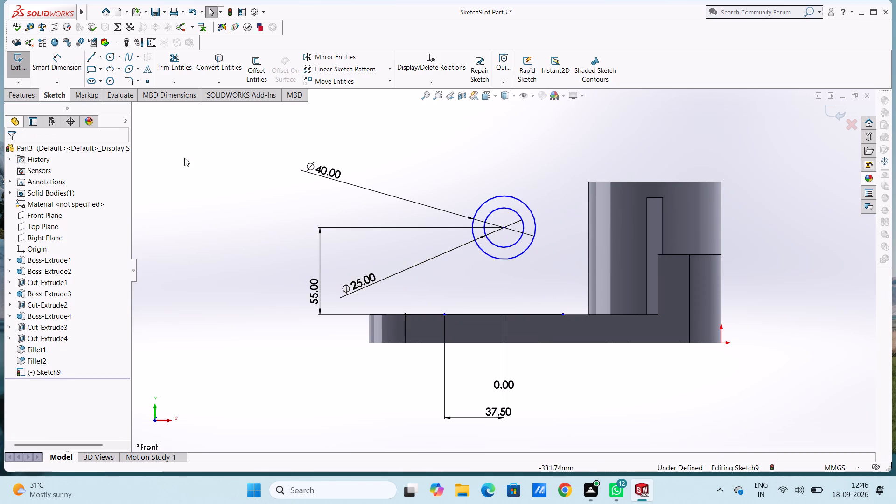
Draw a 10 mm vertical line up from the 75 mm line's left endpoint, continuing with a slanted line to the outer circle's left side.
{"action": "left_click", "coordinate": [73, 64]}
{"action": "left_click", "coordinate": [93, 59]}
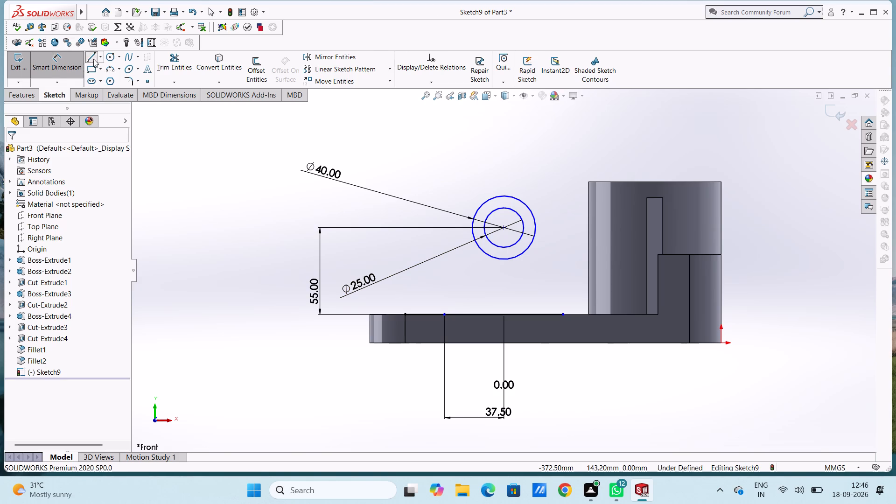
{"action": "left_click", "coordinate": [446, 313]}
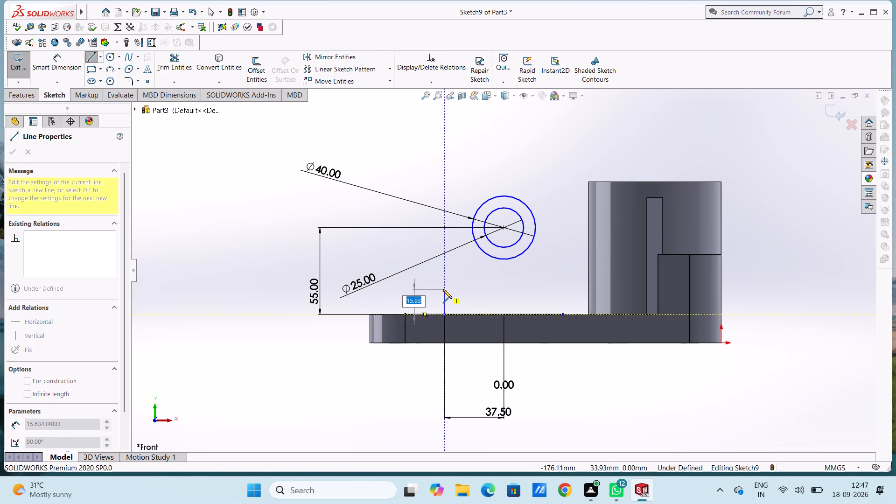
{"action": "type", "text": "10"}
{"action": "key", "text": "Return"}
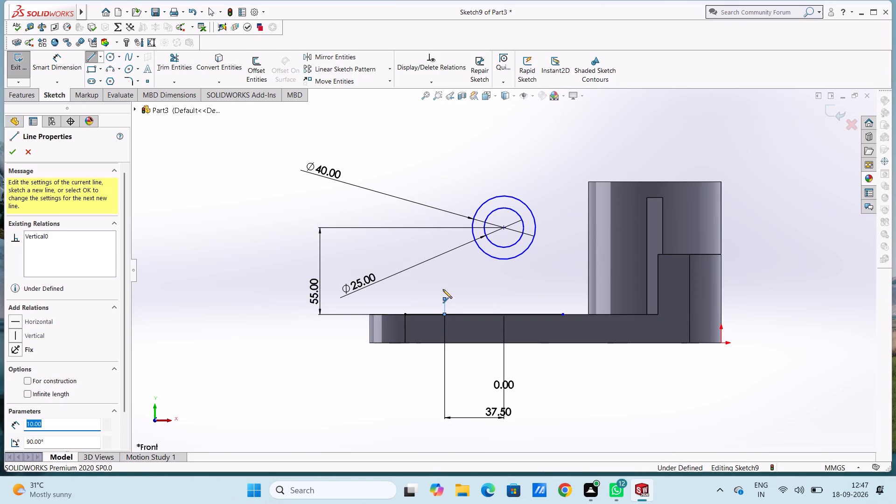
{"action": "left_click", "coordinate": [472, 217]}
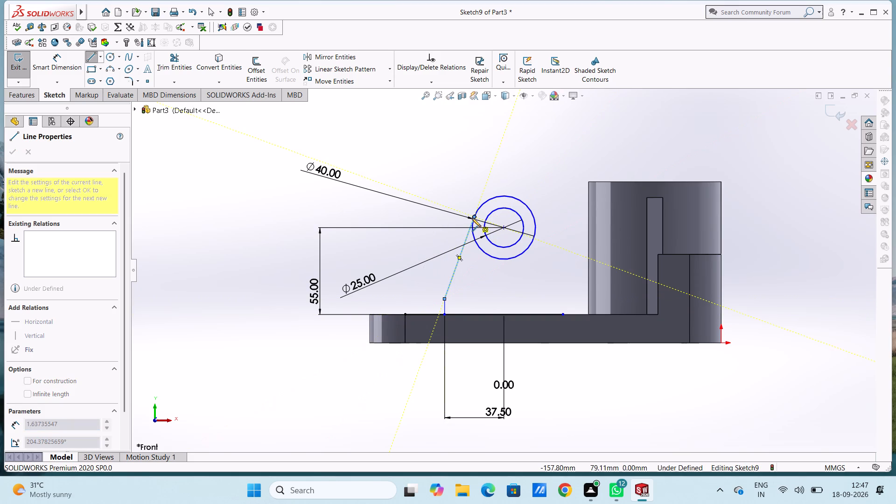
{"action": "key", "text": "Escape"}
{"action": "key", "text": "Escape"}
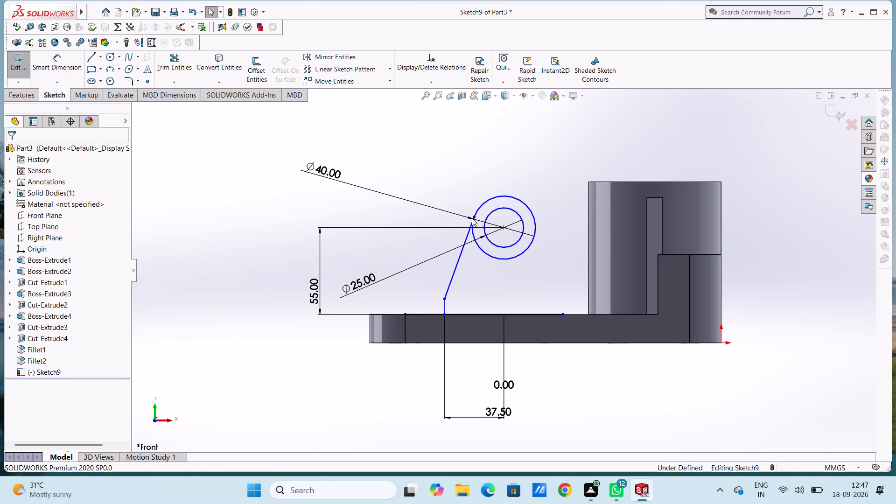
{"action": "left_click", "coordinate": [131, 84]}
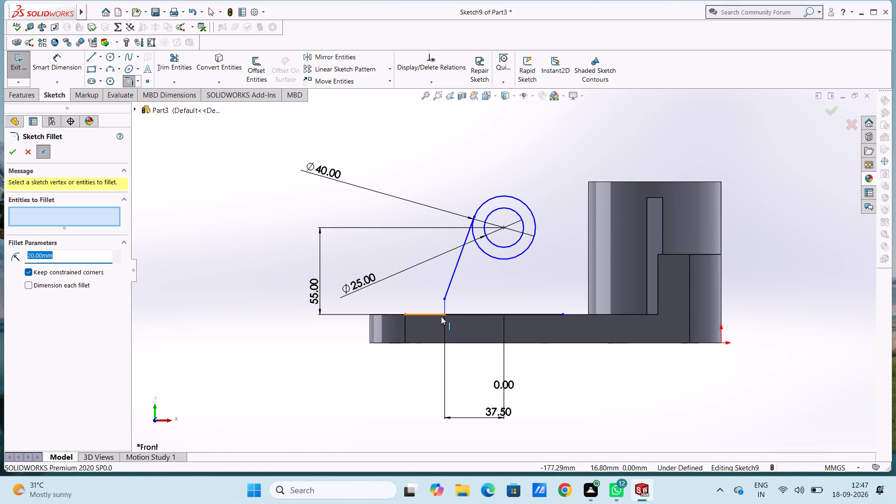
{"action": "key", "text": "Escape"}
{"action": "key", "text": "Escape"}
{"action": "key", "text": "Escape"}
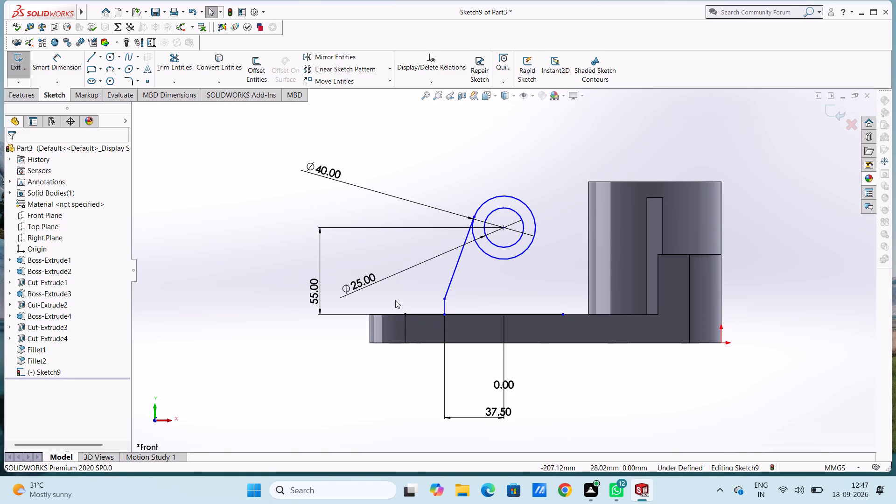
Delete the 25 mm line on the plate's top edge, the 10 mm vertical line and the slanted line above it.
{"action": "left_click", "coordinate": [420, 314]}
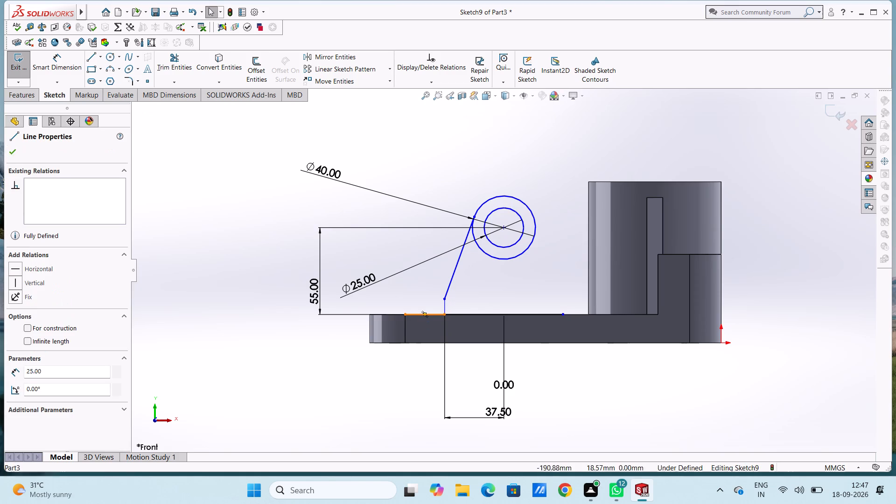
{"action": "key", "text": "Delete"}
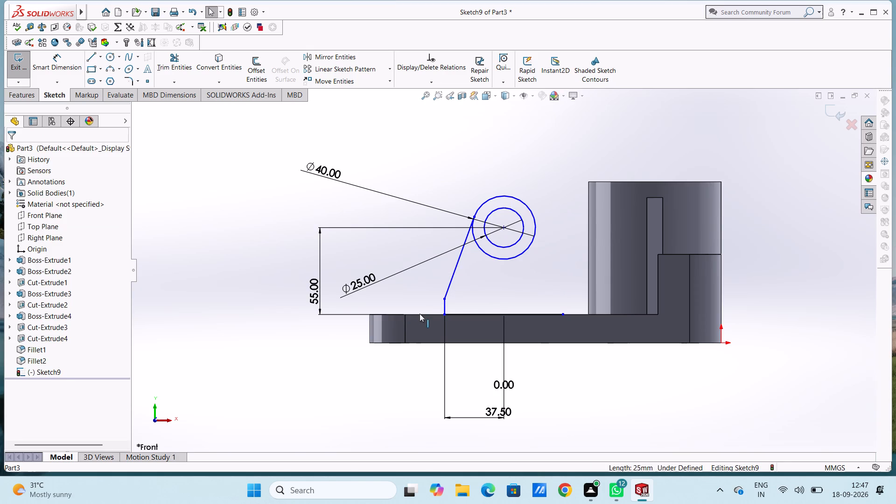
{"action": "left_click", "coordinate": [443, 310]}
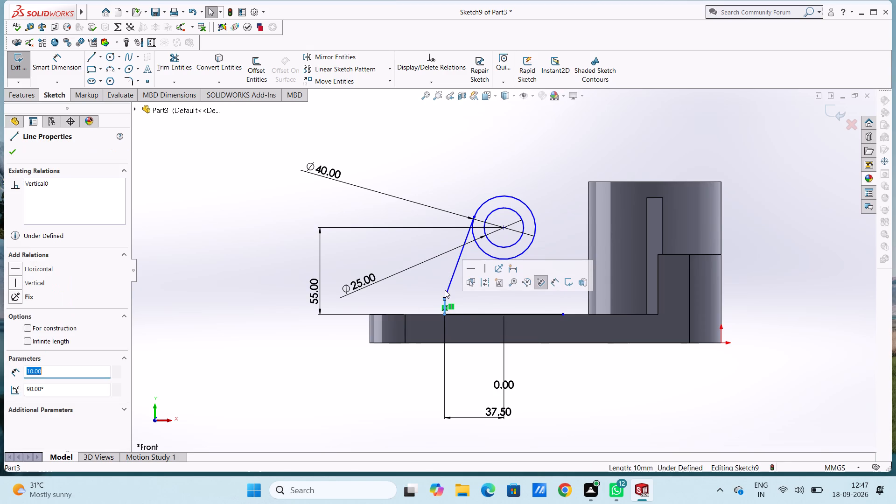
{"action": "left_click", "coordinate": [447, 290], "text": "ctrl"}
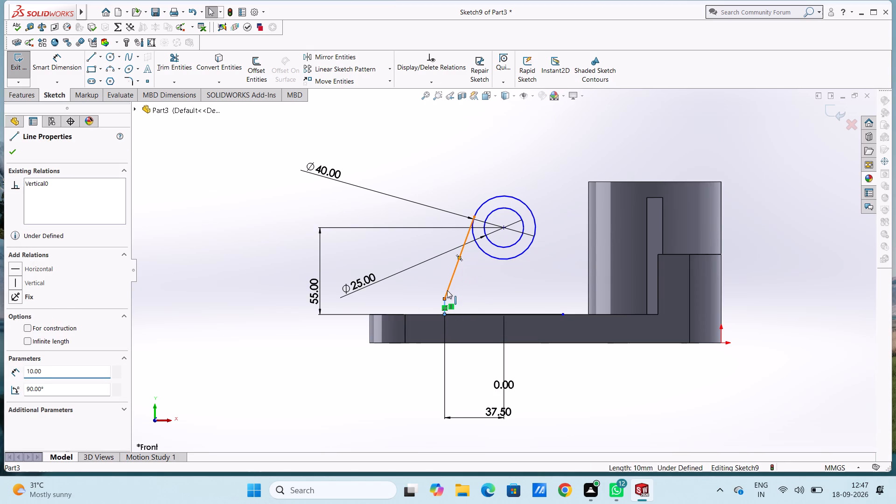
{"action": "key", "text": "Delete"}
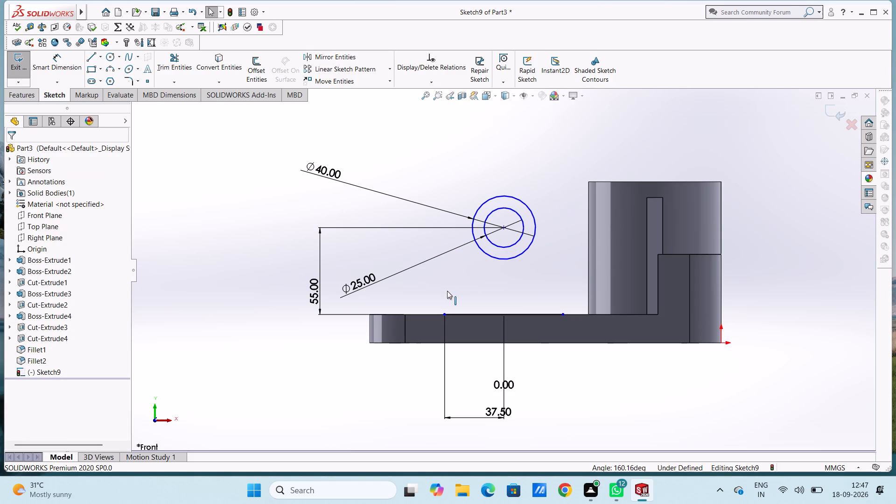
Draw two slanted lines, each about 63.5 mm long, from the sides of the 40 mm circle to both ends of the 75 mm line.
{"action": "left_click", "coordinate": [92, 58]}
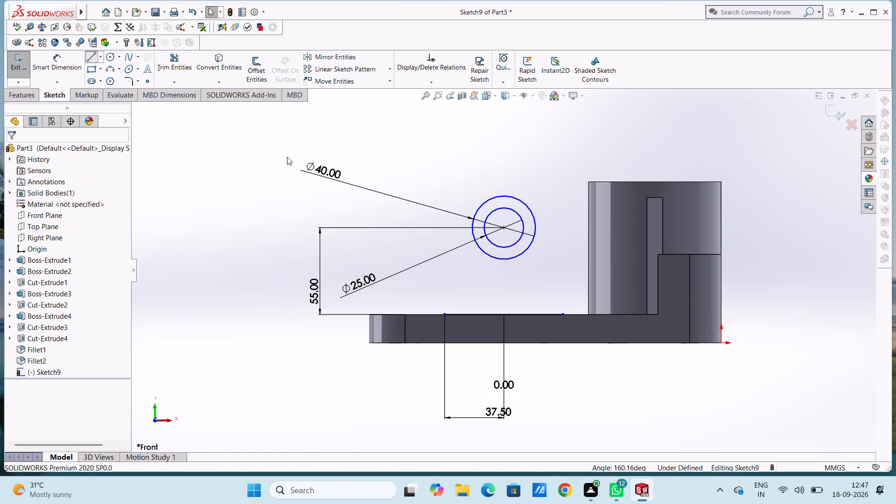
{"action": "left_click", "coordinate": [475, 213]}
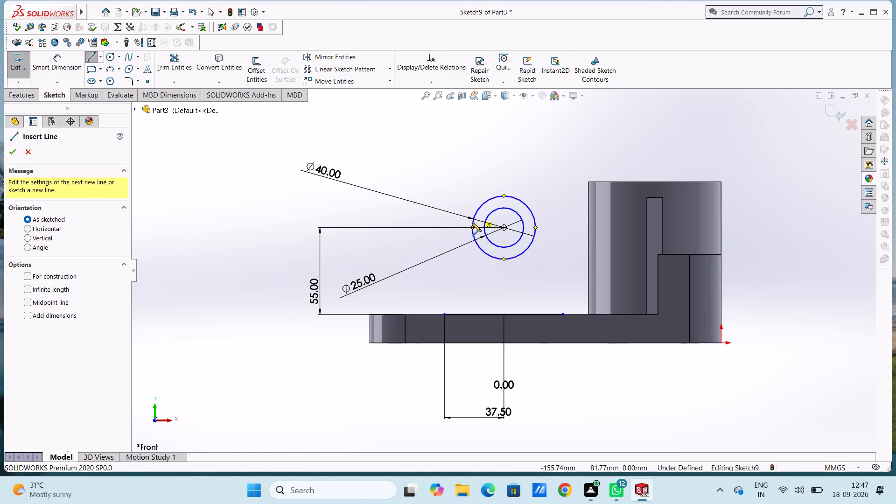
{"action": "left_click", "coordinate": [444, 314]}
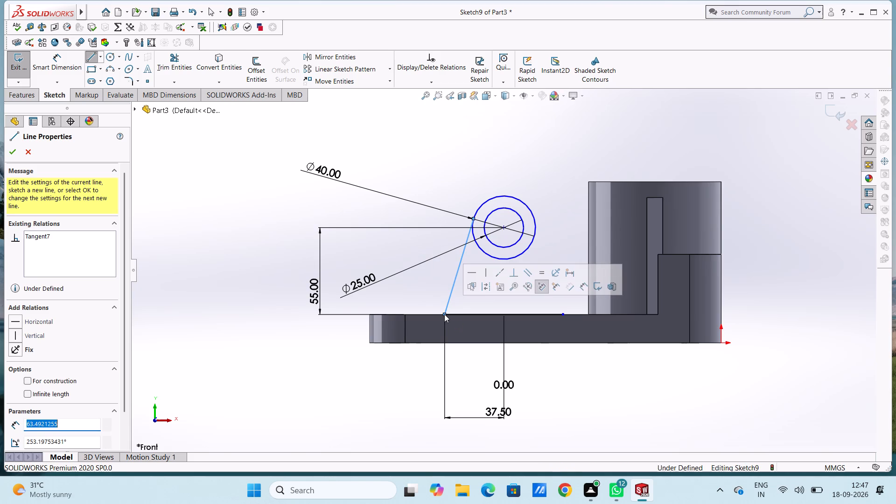
{"action": "left_click", "coordinate": [533, 217]}
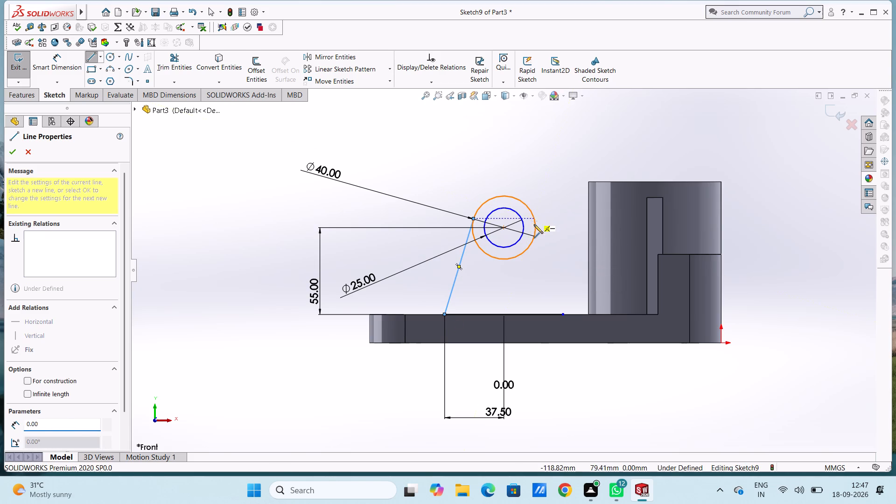
{"action": "left_click", "coordinate": [563, 315]}
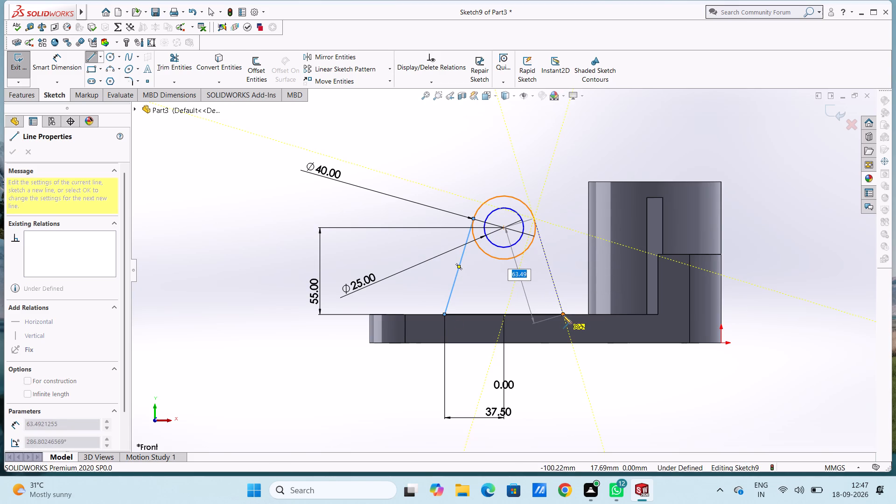
{"action": "key", "text": "Escape"}
{"action": "key", "text": "Escape"}
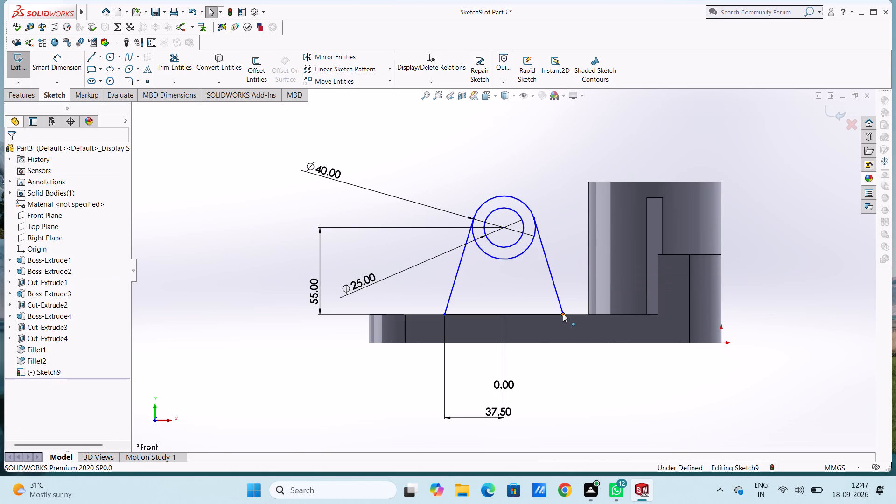
Start a Smart Dimension in the upright support's profile sketch.
{"action": "scroll", "coordinate": [574, 348], "scroll_direction": "down", "scroll_amount": 1}
{"action": "scroll", "coordinate": [588, 204], "scroll_direction": "down", "scroll_amount": 1}
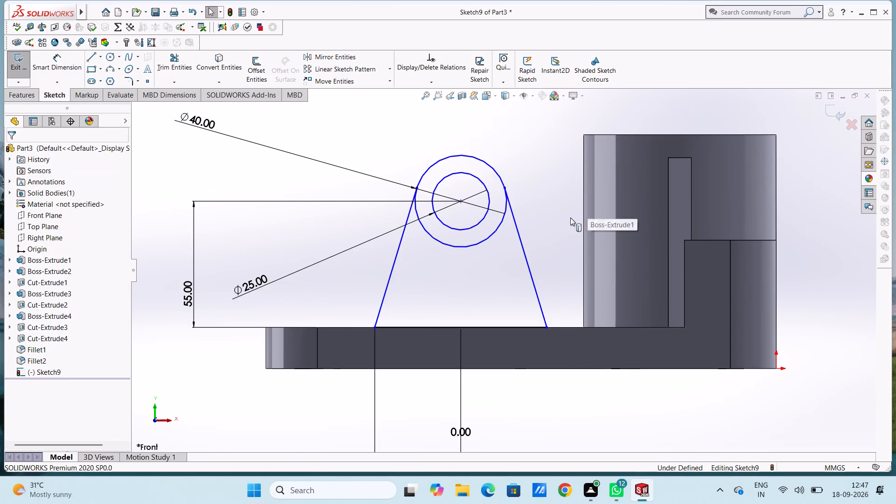
{"action": "scroll", "coordinate": [570, 217], "scroll_direction": "up", "scroll_amount": 3}
{"action": "scroll", "coordinate": [614, 262], "scroll_direction": "down", "scroll_amount": 4}
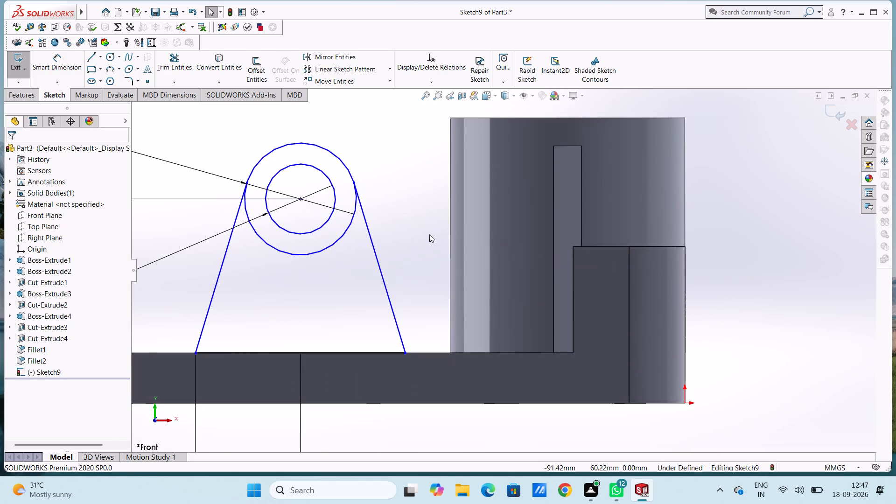
{"action": "scroll", "coordinate": [429, 234], "scroll_direction": "up", "scroll_amount": 3}
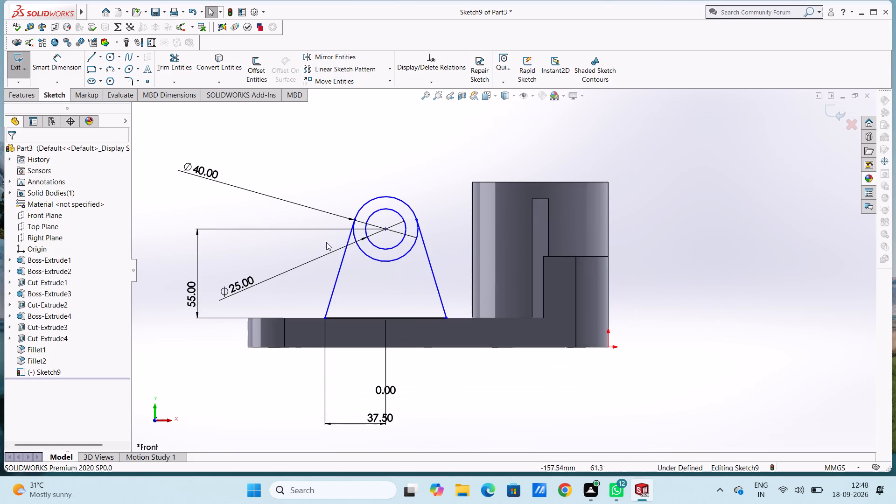
{"action": "left_click", "coordinate": [58, 65]}
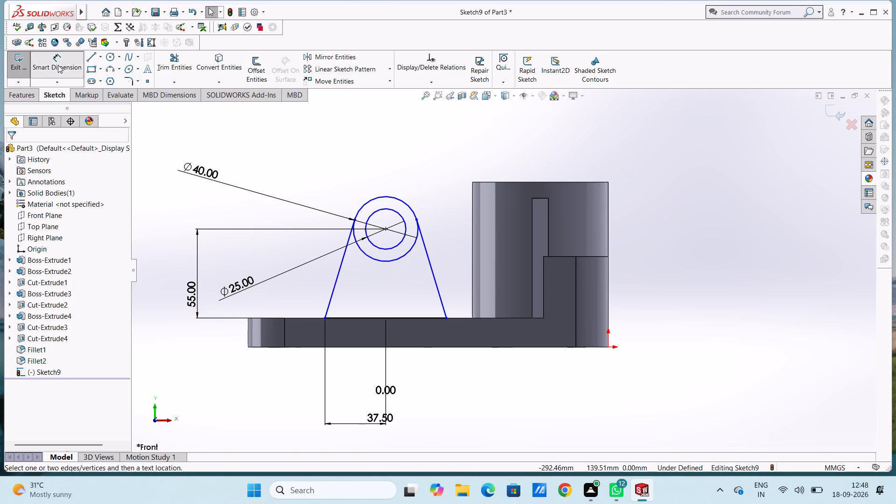
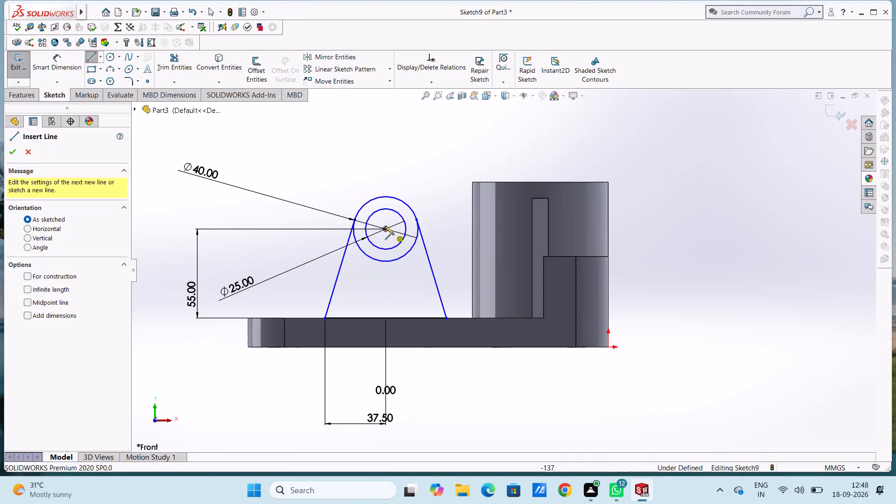
Draw a vertical line about 41 mm long upward from the centre of the concentric circles.
{"action": "left_click", "coordinate": [384, 231]}
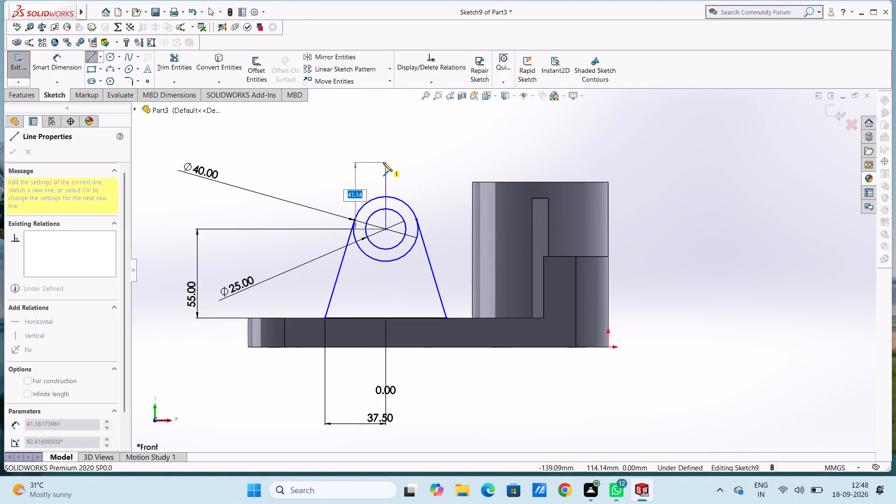
{"action": "left_click", "coordinate": [385, 163]}
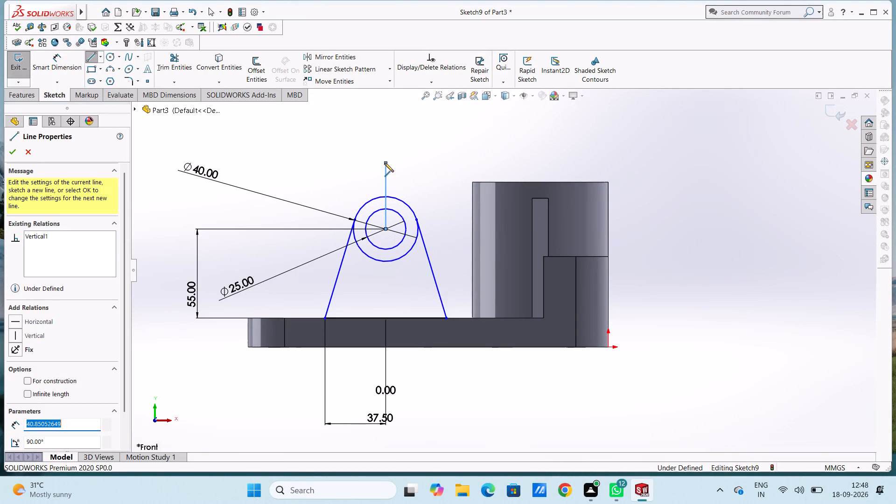
{"action": "key", "text": "Escape"}
{"action": "key", "text": "Escape"}
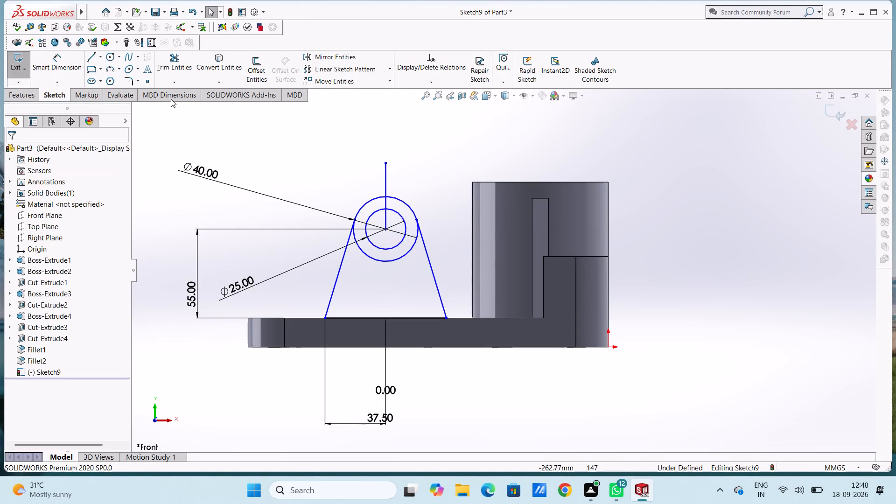
Offset the vertical line by 2 mm to both sides.
{"action": "left_click", "coordinate": [252, 70]}
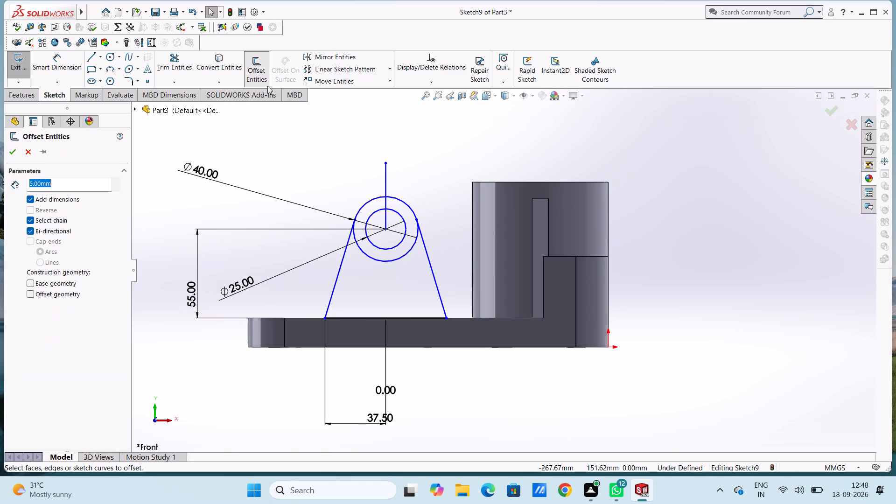
{"action": "left_click", "coordinate": [385, 188]}
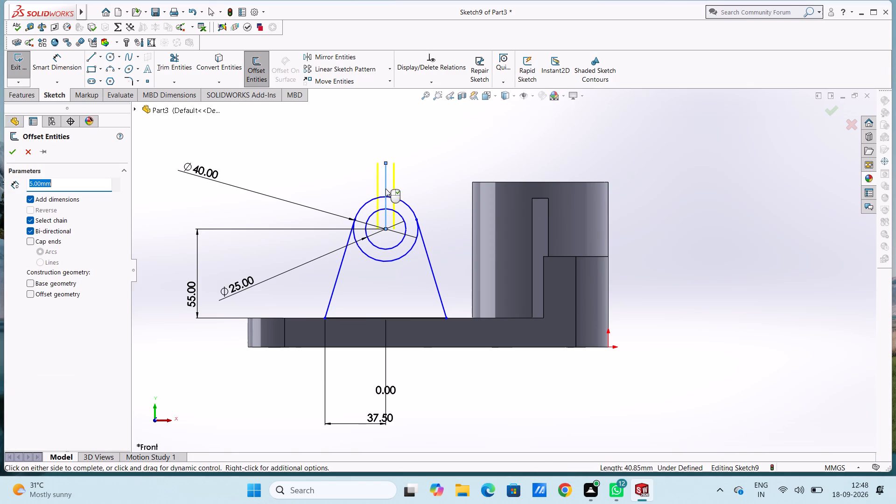
{"action": "key", "text": "2"}
{"action": "key", "text": "Return"}
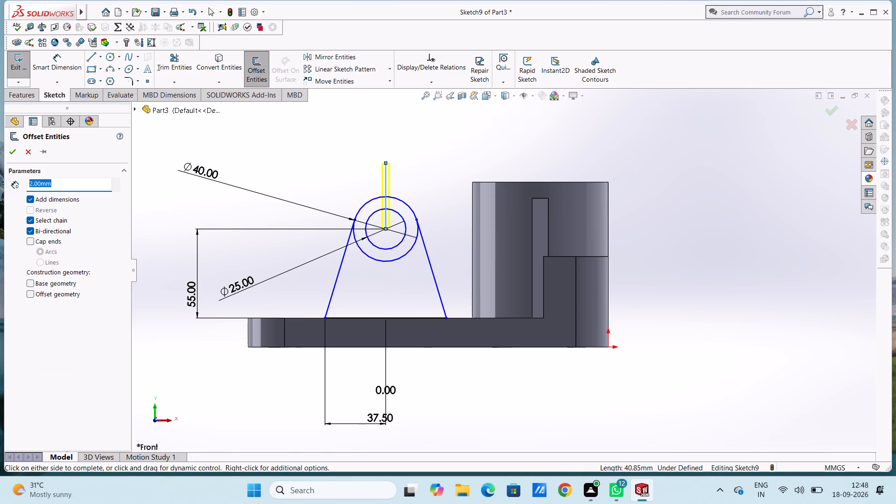
{"action": "left_click", "coordinate": [8, 149]}
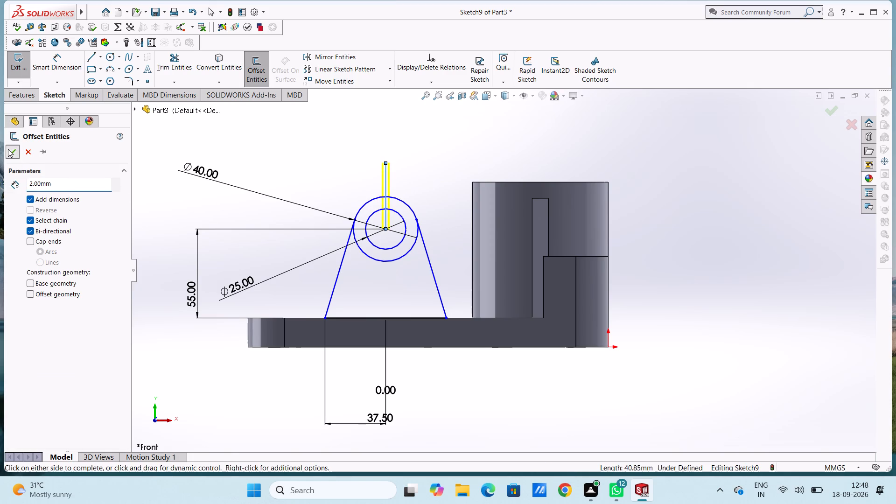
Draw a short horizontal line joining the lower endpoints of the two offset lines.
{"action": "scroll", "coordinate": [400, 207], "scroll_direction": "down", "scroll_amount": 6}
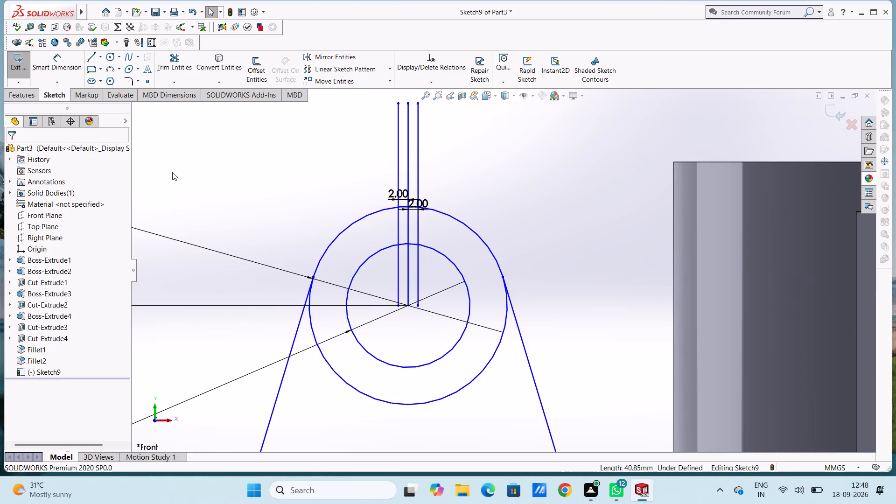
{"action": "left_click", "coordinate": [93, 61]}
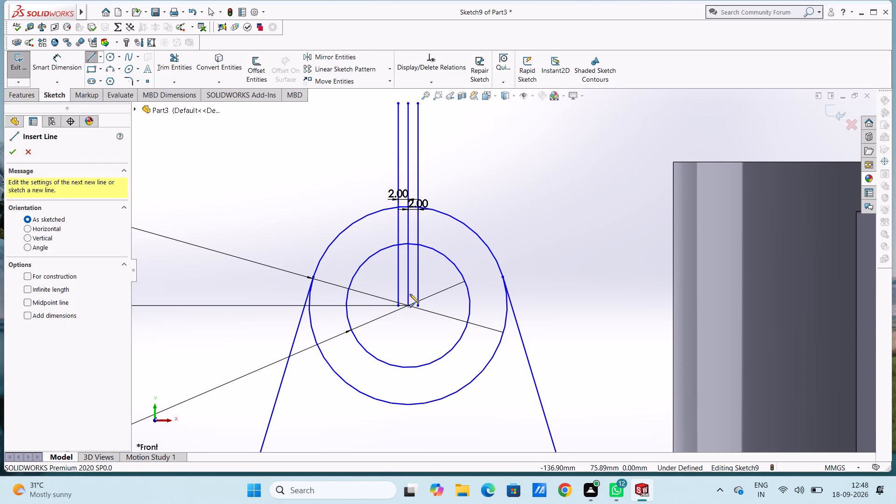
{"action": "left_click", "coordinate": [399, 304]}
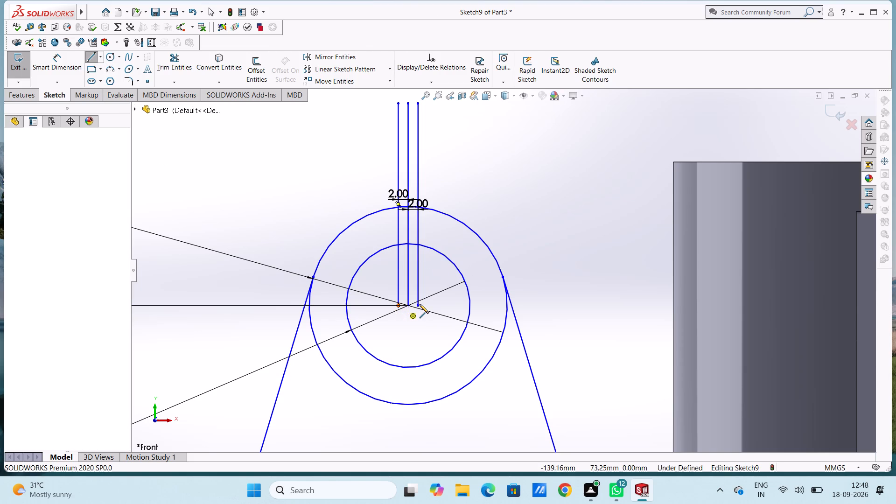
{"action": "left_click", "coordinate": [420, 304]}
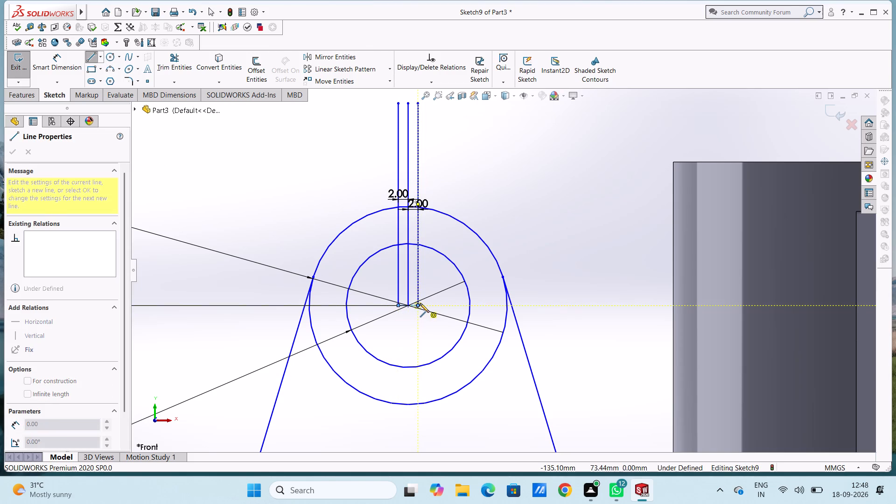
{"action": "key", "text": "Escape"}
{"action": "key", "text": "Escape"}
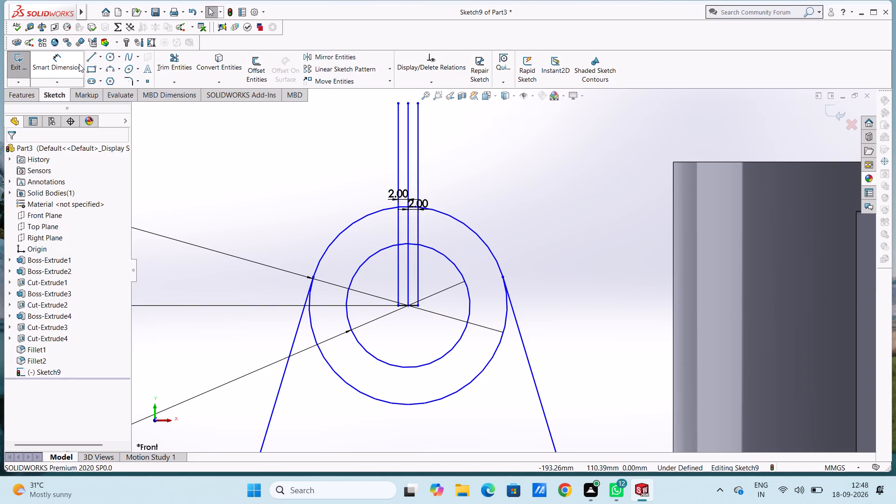
Trim the line ends above the 40 mm circle, the middle vertical line, and both circles' arcs between the offset lines.
{"action": "left_click", "coordinate": [182, 59]}
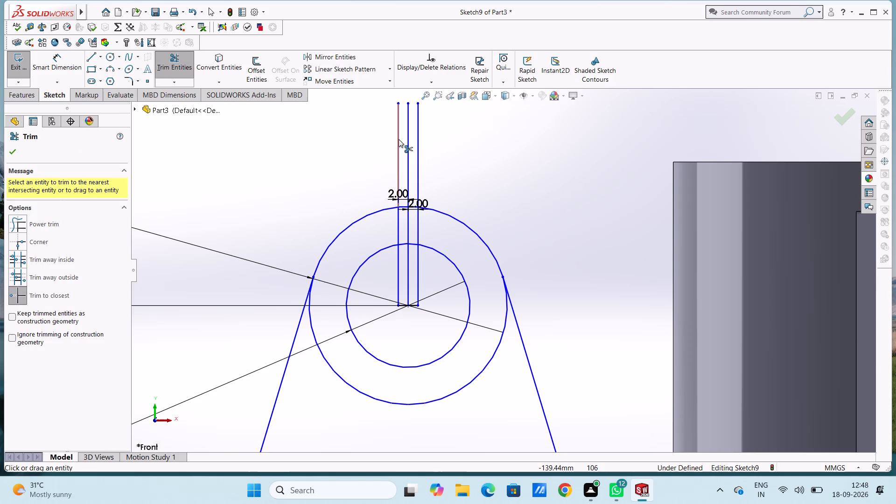
{"action": "left_click", "coordinate": [399, 139]}
{"action": "left_click", "coordinate": [410, 145]}
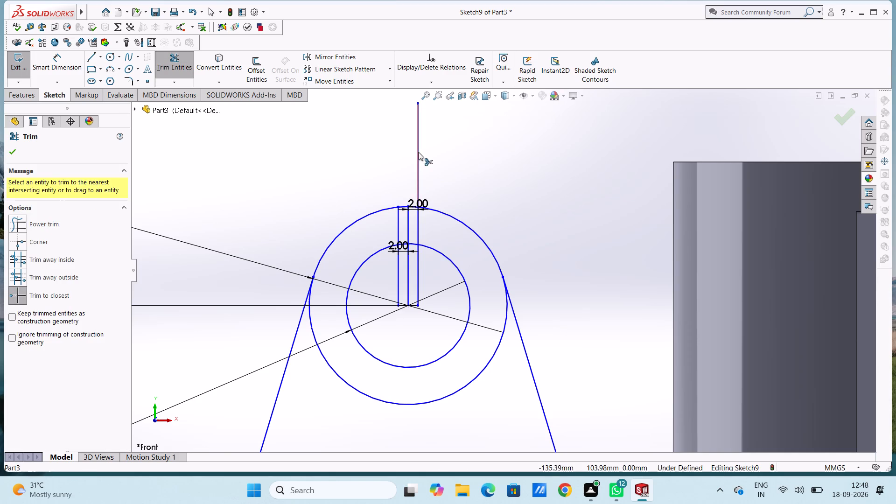
{"action": "left_click", "coordinate": [419, 152]}
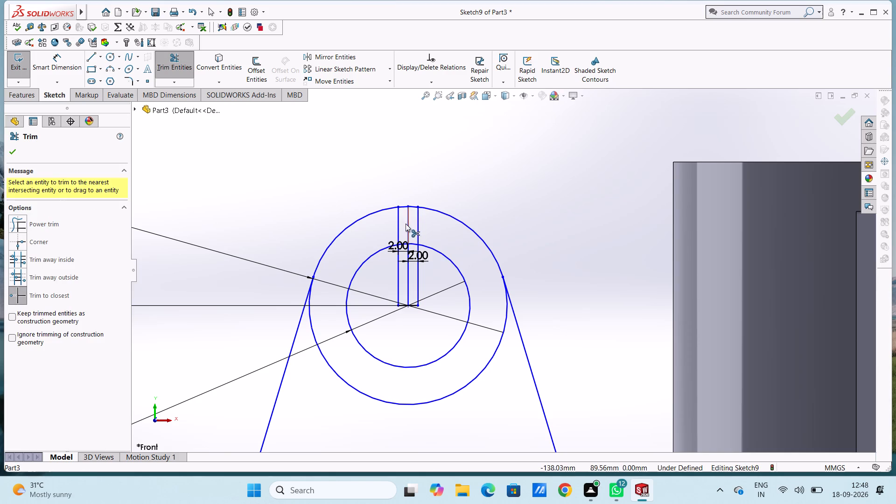
{"action": "left_click", "coordinate": [406, 224]}
{"action": "left_click", "coordinate": [411, 238]}
{"action": "left_click", "coordinate": [412, 242]}
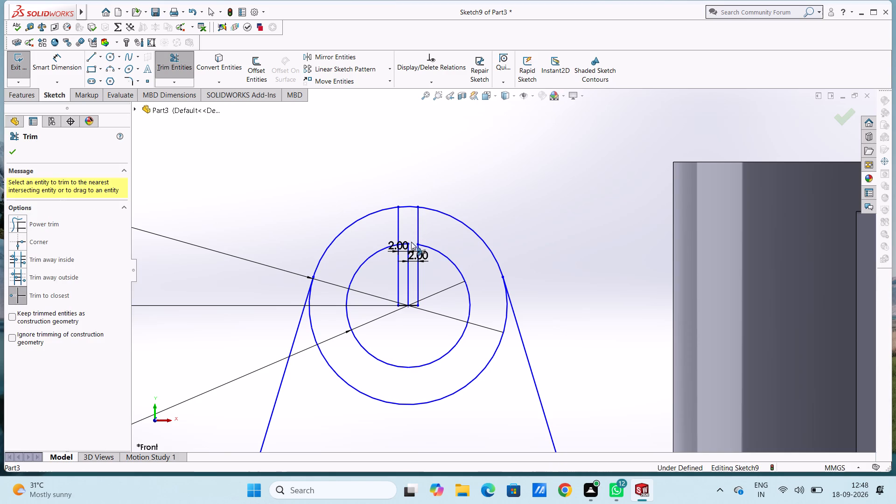
{"action": "left_click", "coordinate": [407, 249]}
{"action": "left_click", "coordinate": [406, 242]}
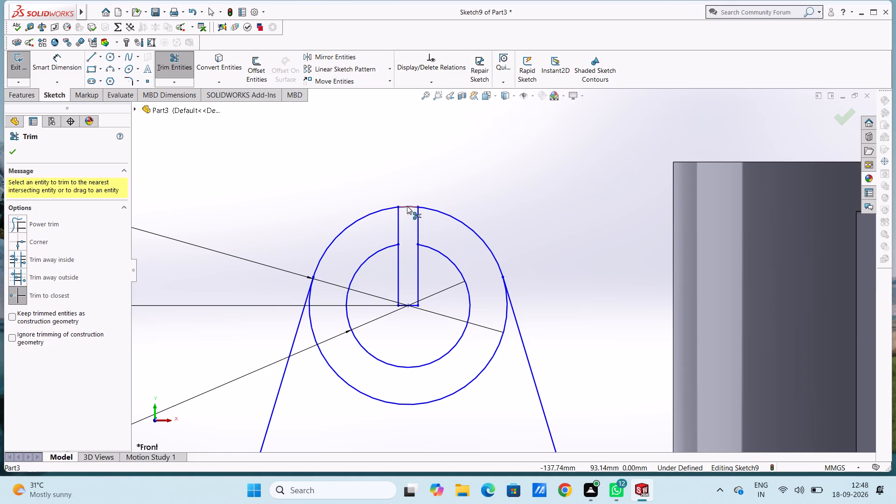
{"action": "left_click", "coordinate": [407, 206]}
{"action": "scroll", "coordinate": [411, 275], "scroll_direction": "up", "scroll_amount": 3}
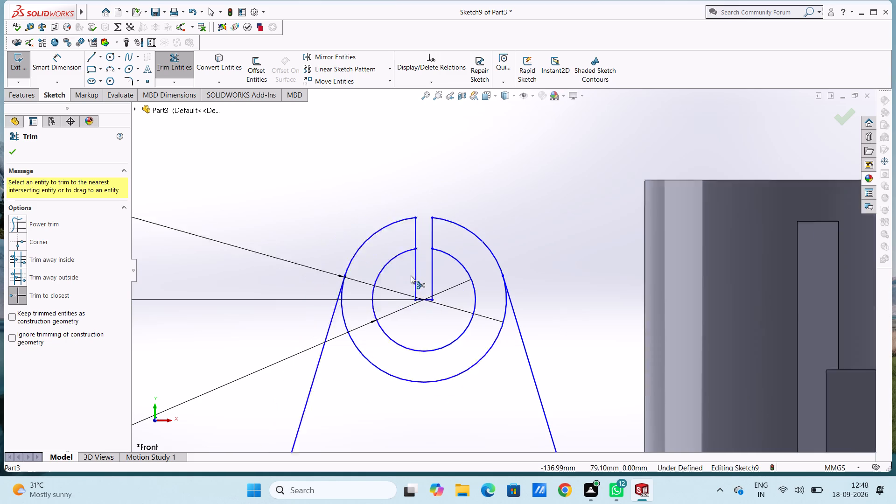
{"action": "scroll", "coordinate": [411, 275], "scroll_direction": "up", "scroll_amount": 2}
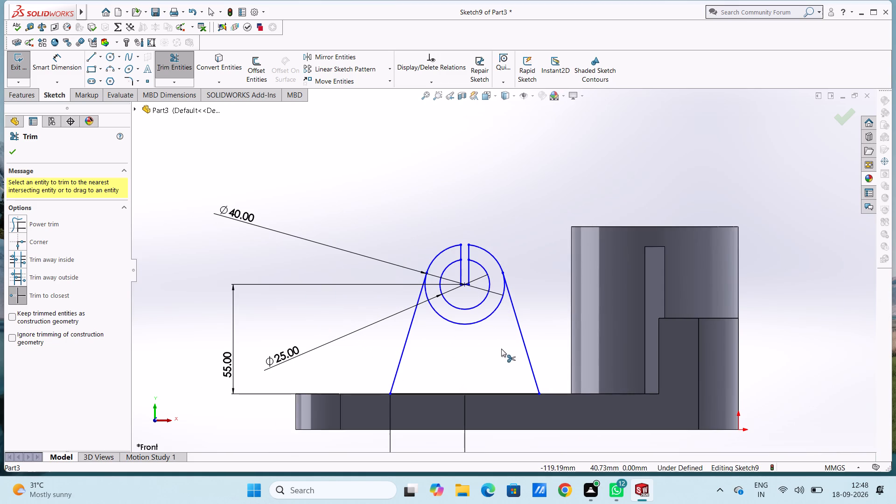
{"action": "key", "text": "Escape"}
{"action": "key", "text": "Escape"}
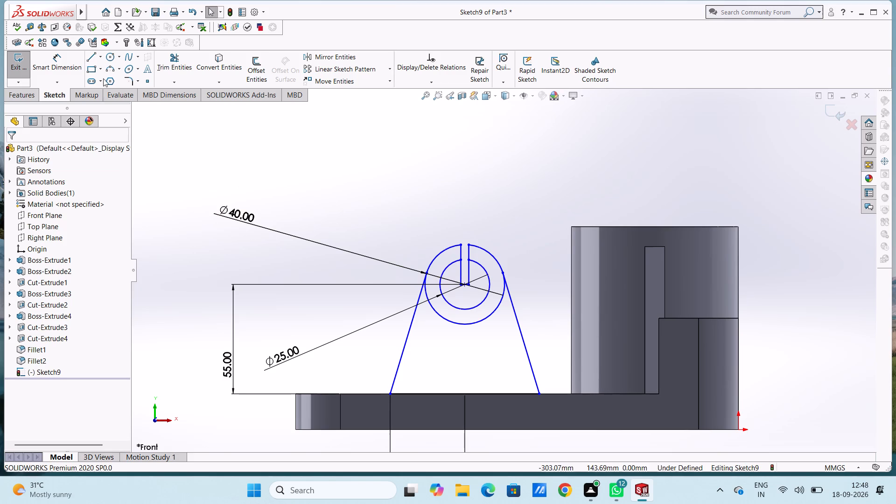
Trim the offset line portions inside the 25 mm circle and the short horizontal line joining them at its centre.
{"action": "left_click", "coordinate": [166, 66]}
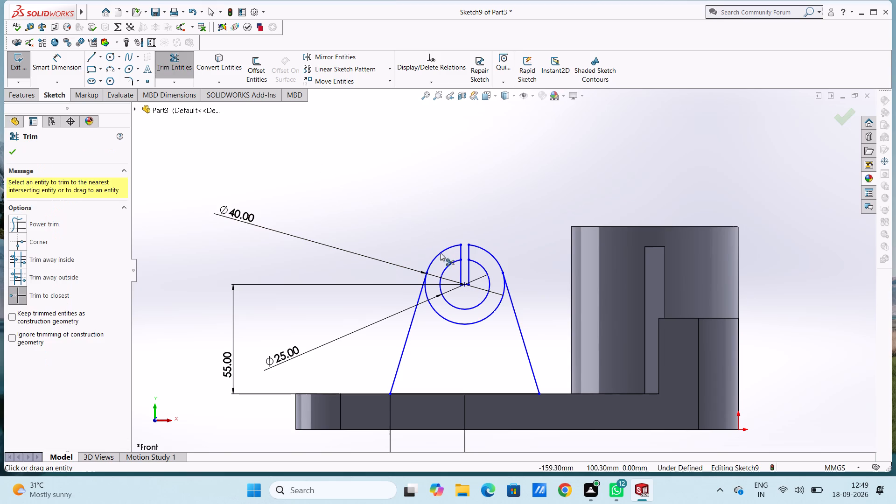
{"action": "left_click", "coordinate": [459, 269]}
{"action": "left_click", "coordinate": [468, 273]}
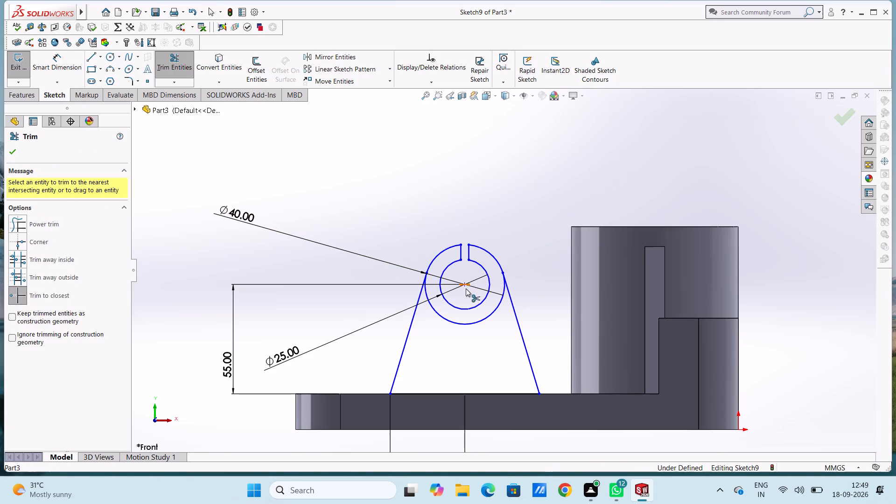
{"action": "double_click", "coordinate": [463, 279]}
{"action": "left_click", "coordinate": [464, 283]}
{"action": "double_click", "coordinate": [465, 281]}
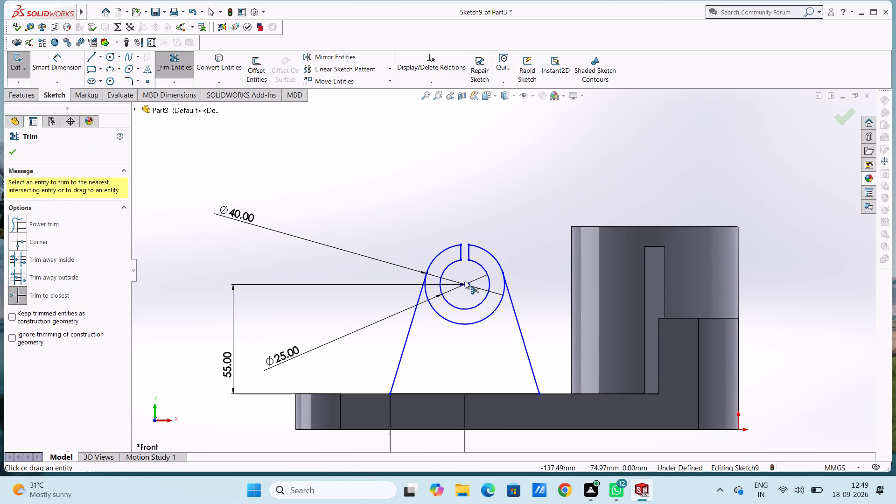
{"action": "scroll", "coordinate": [464, 280], "scroll_direction": "down", "scroll_amount": 5}
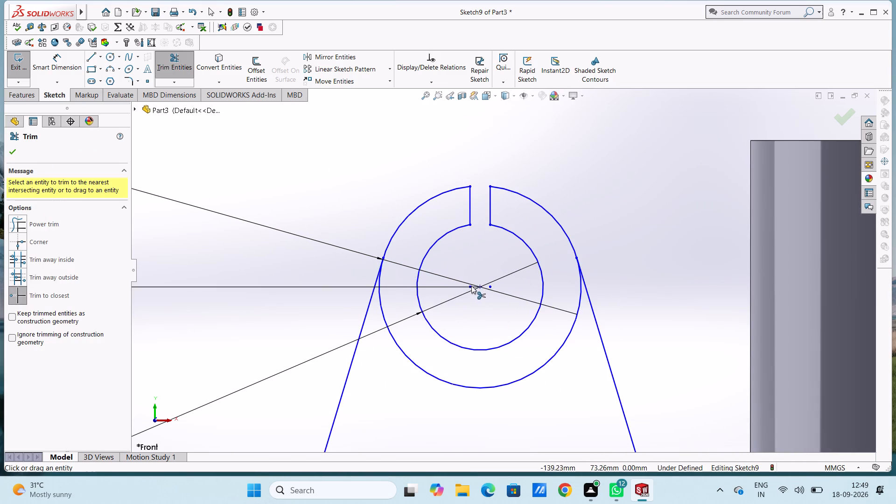
{"action": "left_click", "coordinate": [471, 286]}
{"action": "left_click", "coordinate": [471, 289]}
{"action": "double_click", "coordinate": [491, 285]}
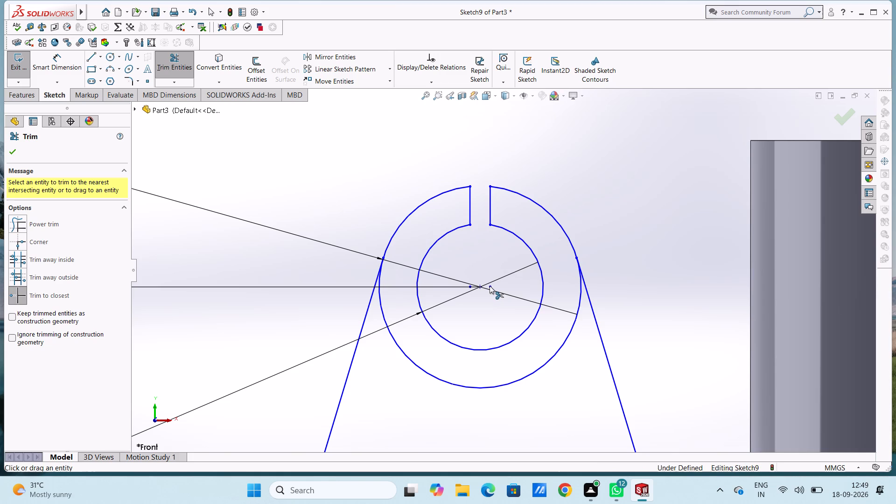
{"action": "key", "text": "Escape"}
{"action": "key", "text": "Escape"}
Set up a 5 mm blind boss extrusion of the tapered web and split ring regions, reversed toward the plate's interior.
{"action": "scroll", "coordinate": [490, 286], "scroll_direction": "up", "scroll_amount": 8}
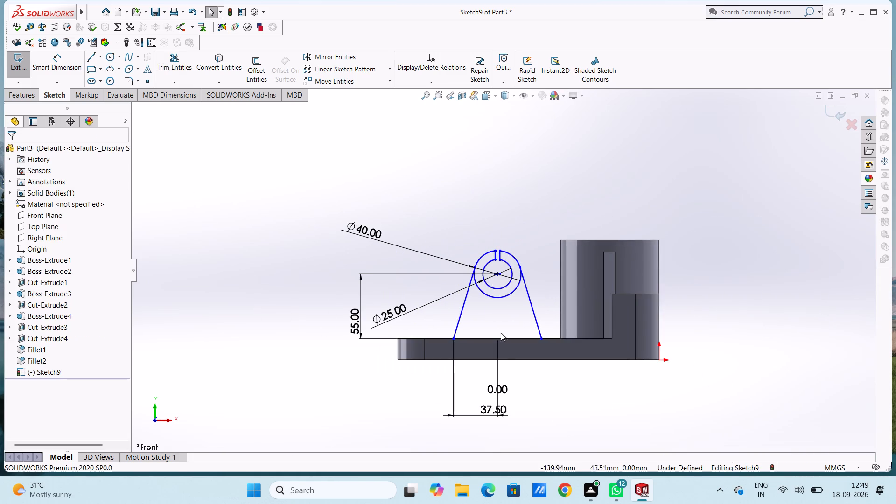
{"action": "scroll", "coordinate": [532, 349], "scroll_direction": "down", "scroll_amount": 4}
{"action": "scroll", "coordinate": [529, 333], "scroll_direction": "up", "scroll_amount": 1}
{"action": "middle_click_drag", "start_coordinate": [532, 164], "coordinate": [498, 212]}
{"action": "scroll", "coordinate": [498, 212], "scroll_direction": "up", "scroll_amount": 2}
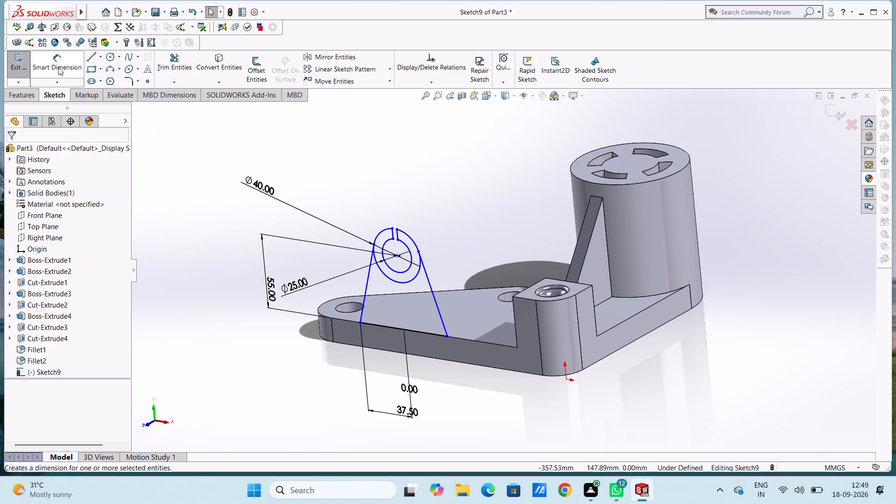
{"action": "left_click", "coordinate": [29, 101]}
{"action": "left_click", "coordinate": [22, 70]}
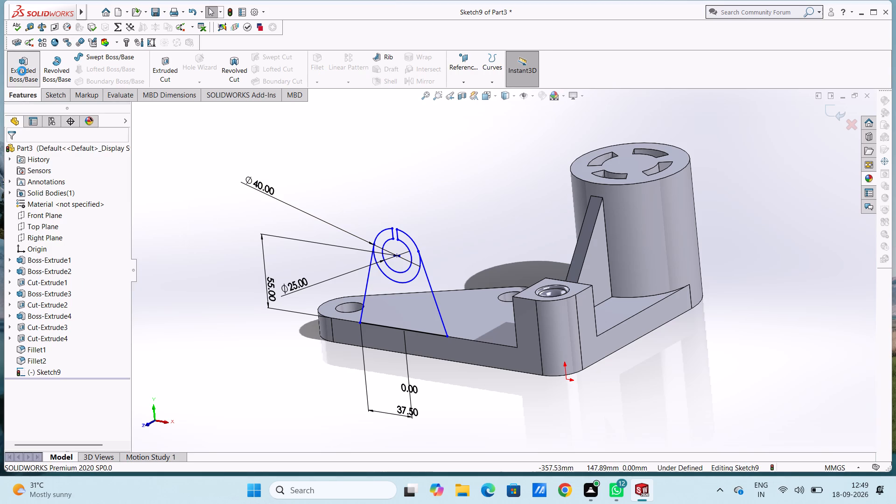
{"action": "left_click", "coordinate": [369, 297]}
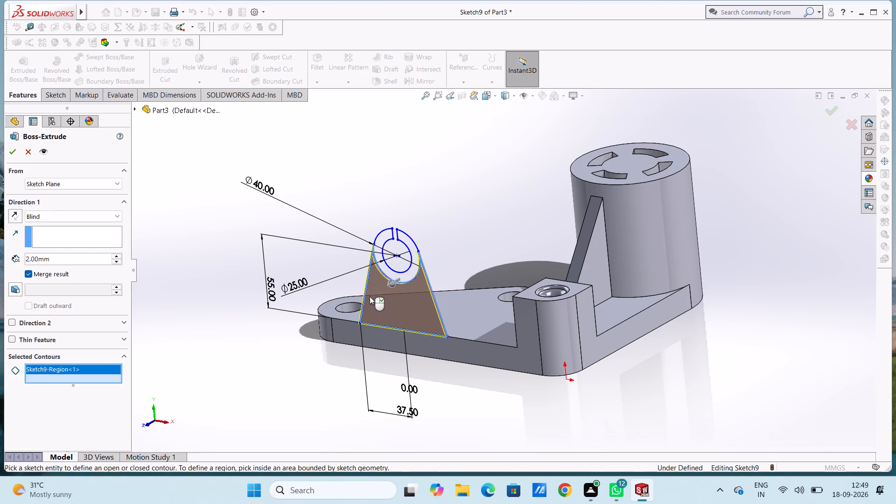
{"action": "left_click", "coordinate": [378, 259]}
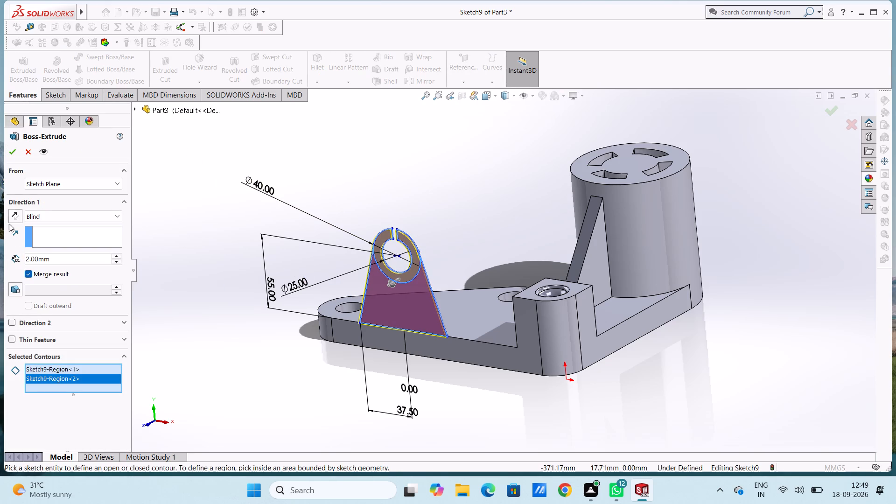
{"action": "double_click", "coordinate": [63, 256]}
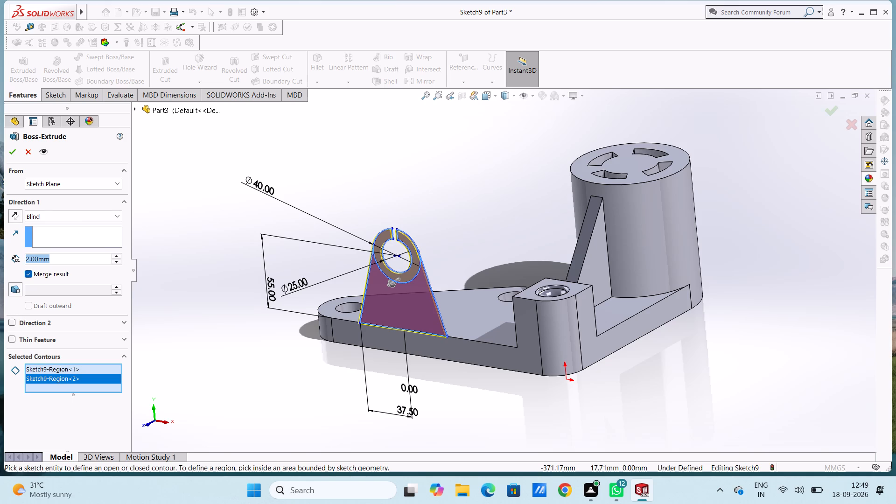
{"action": "key", "text": "5"}
{"action": "key", "text": "Return"}
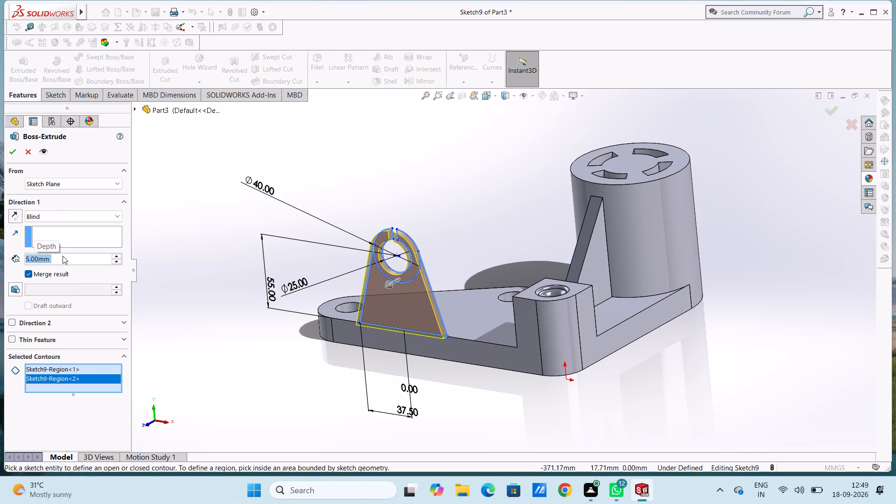
{"action": "left_click", "coordinate": [13, 220]}
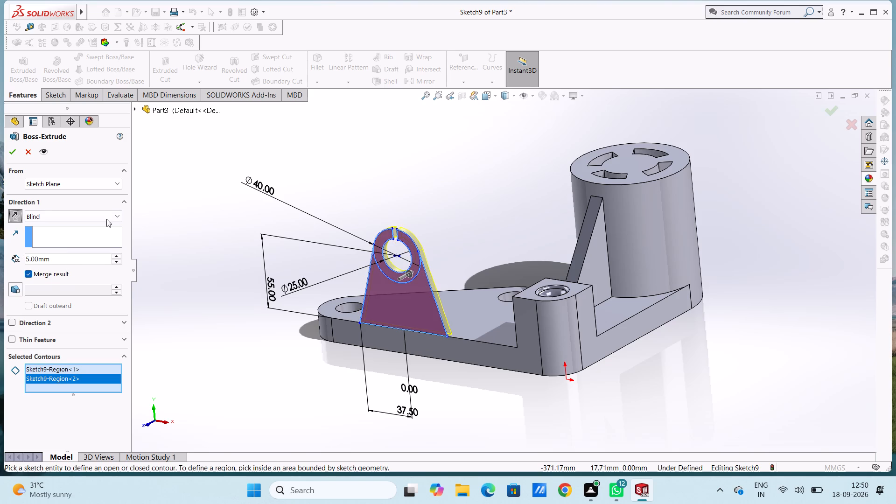
Set the blind depth of the tapered web and split ring extrusion to 18 mm and complete the boss.
{"action": "middle_click_drag", "start_coordinate": [336, 173], "coordinate": [294, 186]}
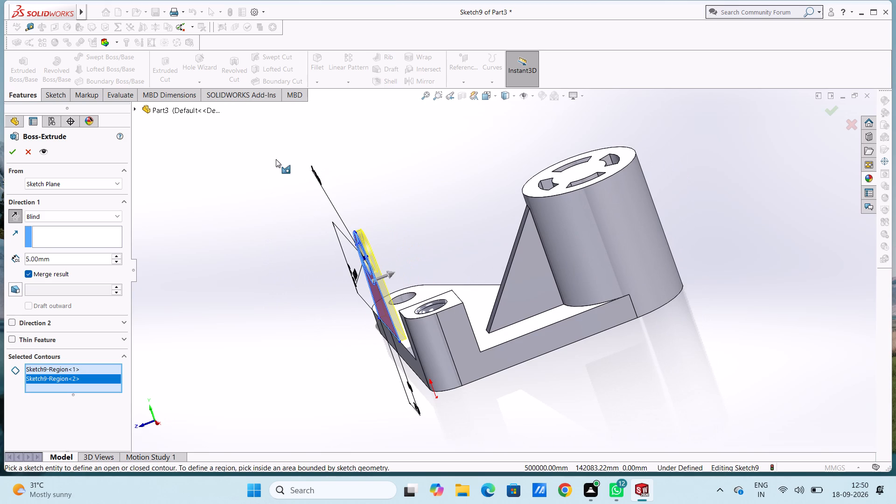
{"action": "left_click", "coordinate": [98, 265]}
{"action": "double_click", "coordinate": [98, 257]}
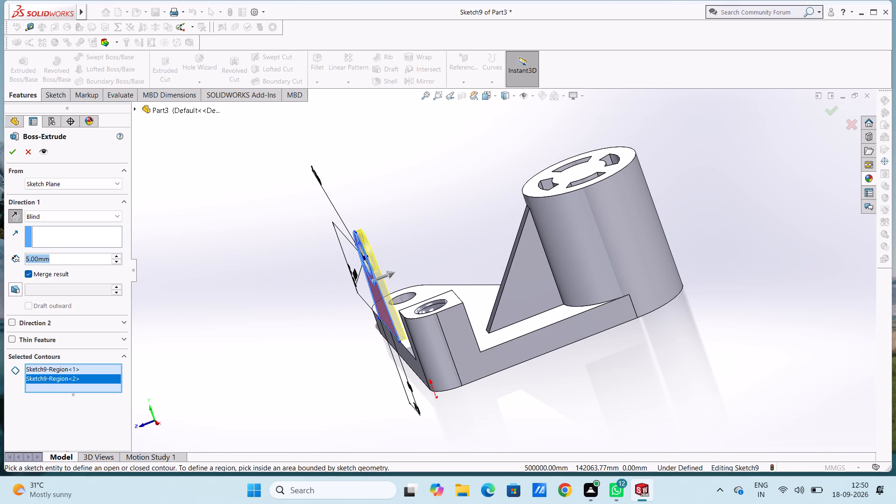
{"action": "type", "text": "18"}
{"action": "key", "text": "Return"}
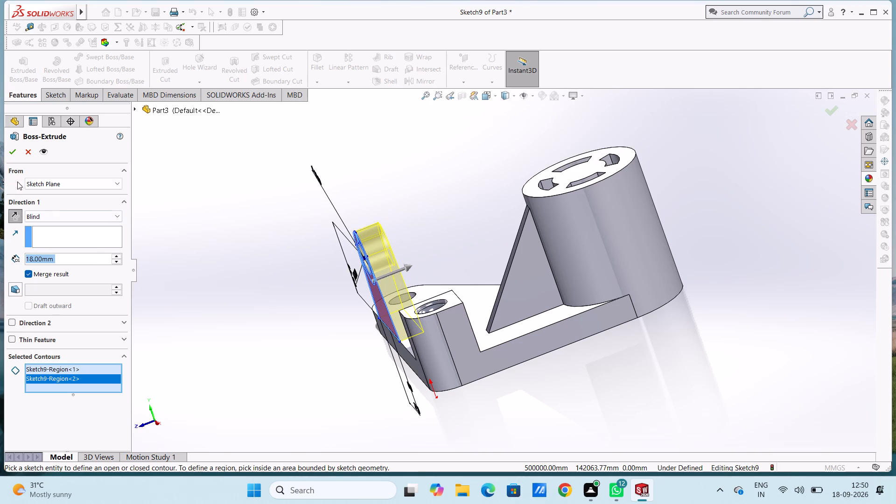
{"action": "left_click", "coordinate": [12, 158]}
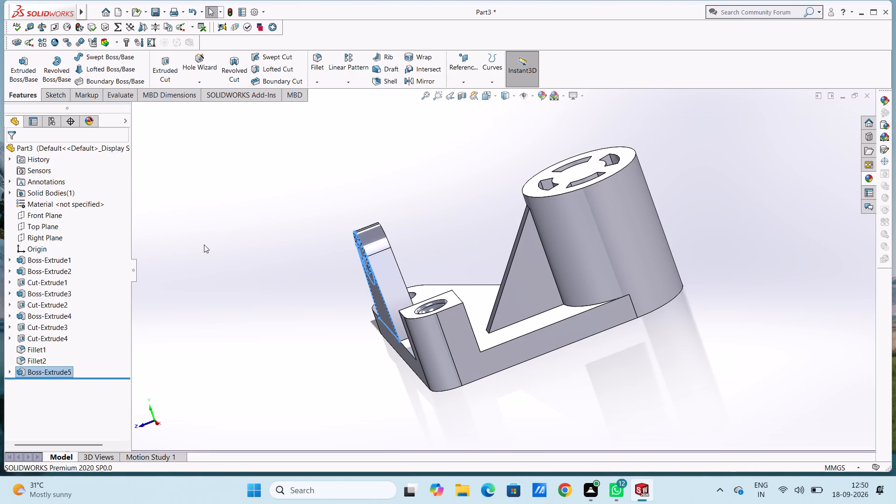
{"action": "left_click", "coordinate": [204, 245]}
Fillet the two edges where the upright support's sloped sides meet the plate's top face with a 10 mm radius.
{"action": "middle_click_drag", "start_coordinate": [217, 256], "coordinate": [290, 263]}
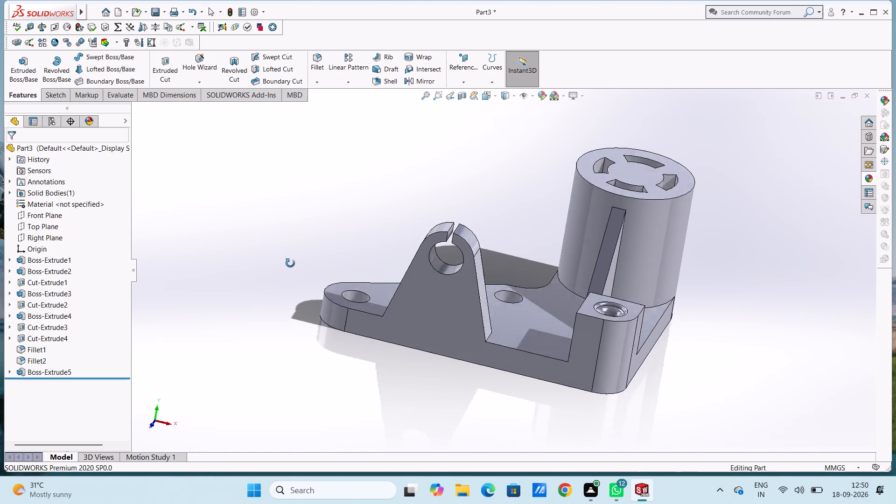
{"action": "middle_click_drag", "start_coordinate": [290, 263], "coordinate": [290, 296]}
{"action": "middle_click_drag", "start_coordinate": [289, 298], "coordinate": [238, 330]}
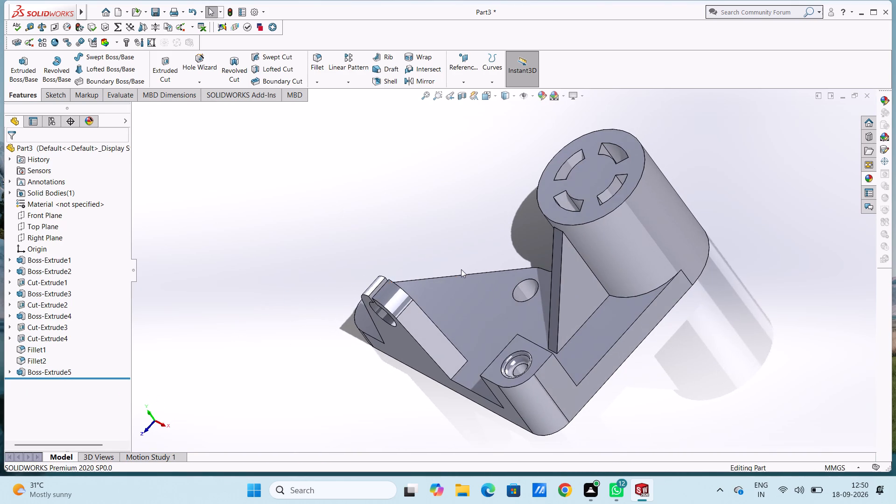
{"action": "scroll", "coordinate": [475, 328], "scroll_direction": "down", "scroll_amount": 4}
{"action": "left_click", "coordinate": [323, 63]}
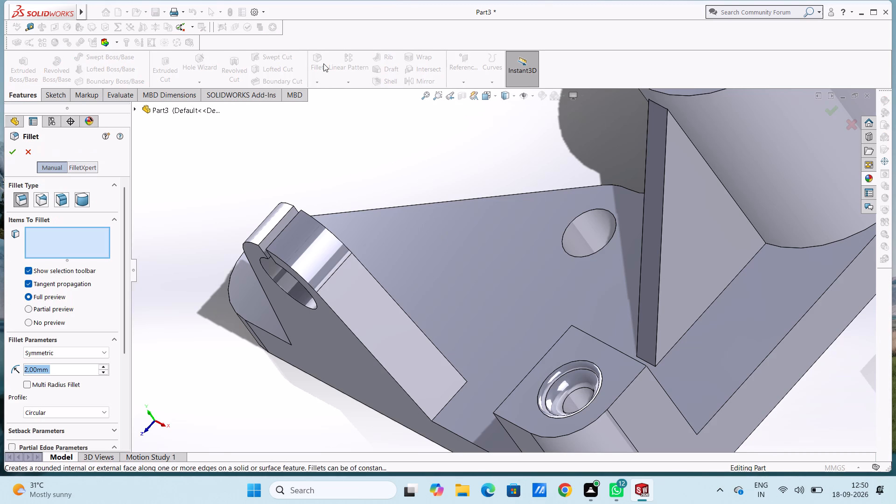
{"action": "left_click", "coordinate": [443, 409]}
{"action": "type", "text": "10"}
{"action": "key", "text": "Return"}
{"action": "middle_click_drag", "start_coordinate": [290, 402], "coordinate": [372, 440]}
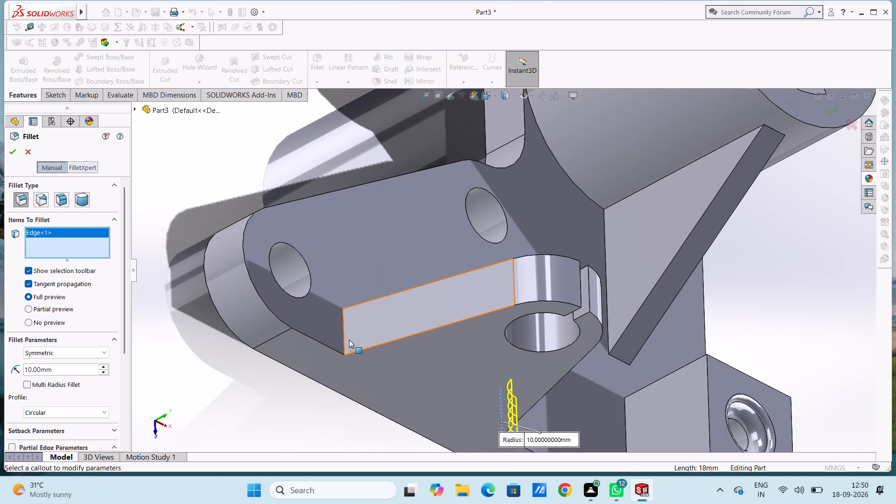
{"action": "left_click", "coordinate": [344, 339]}
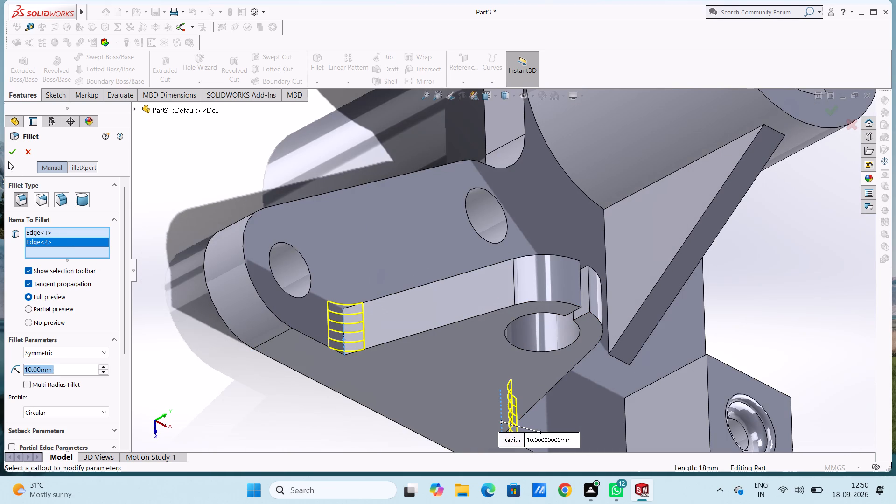
{"action": "left_click", "coordinate": [7, 154]}
{"action": "left_click", "coordinate": [202, 203]}
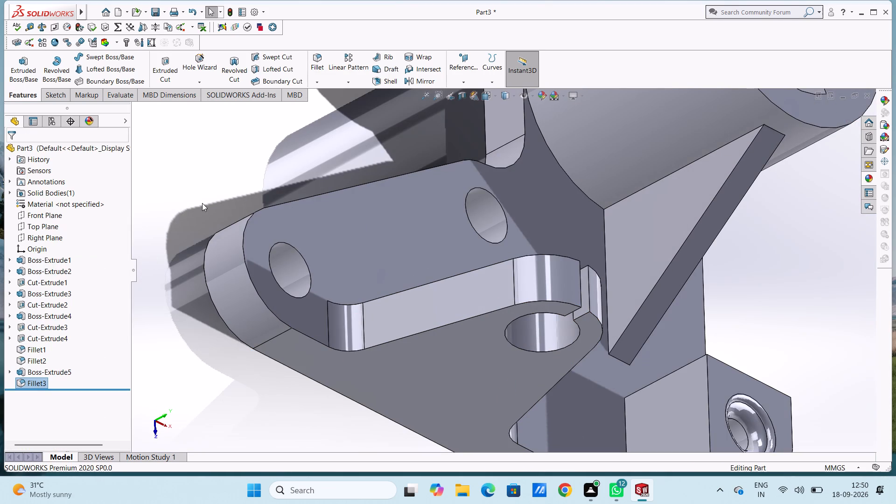
{"action": "key", "text": "ctrl+1"}
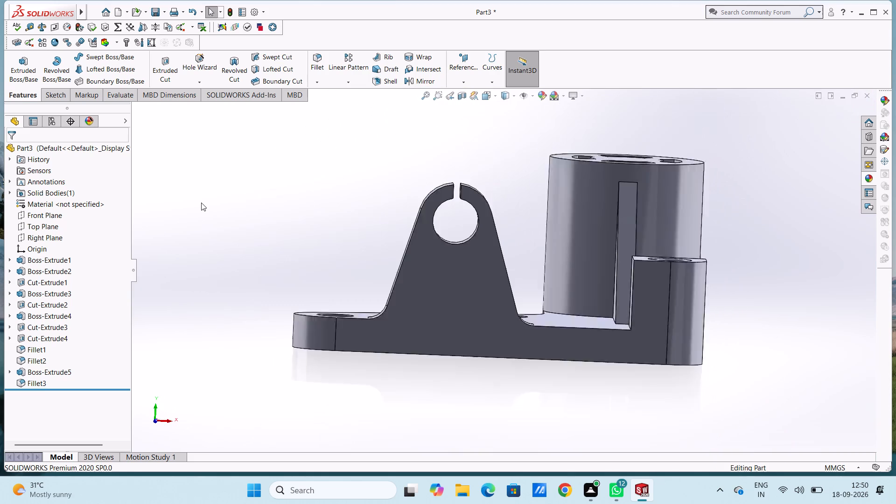
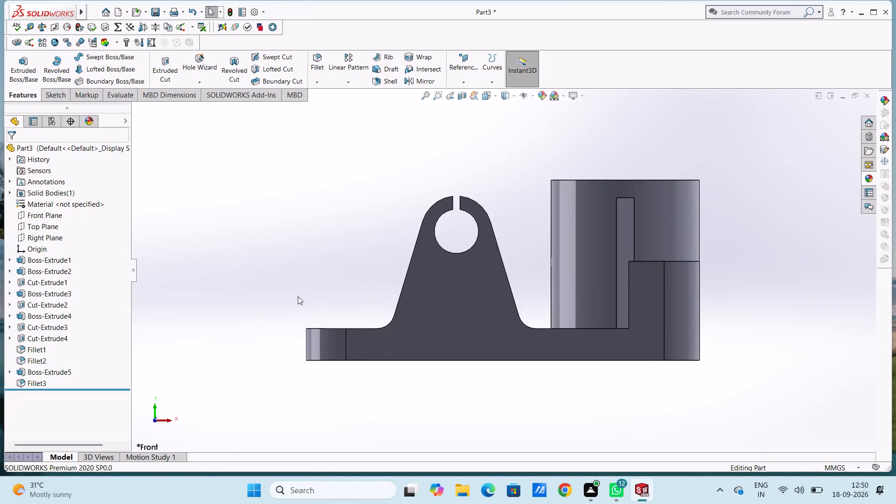
Start a sketch on the upright support's front face and draw a three-point arc around its 25 mm bore between the slot's inner corners.
{"action": "scroll", "coordinate": [551, 246], "scroll_direction": "down", "scroll_amount": 3}
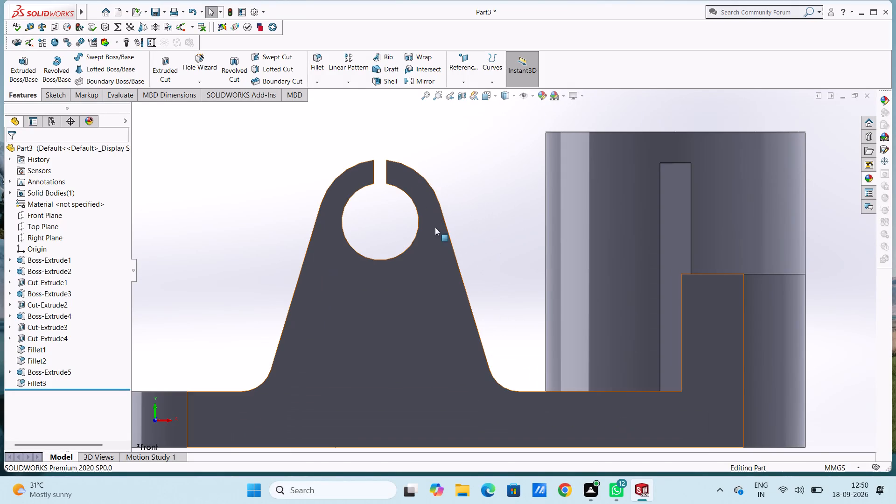
{"action": "left_click", "coordinate": [423, 259]}
{"action": "left_click", "coordinate": [462, 233]}
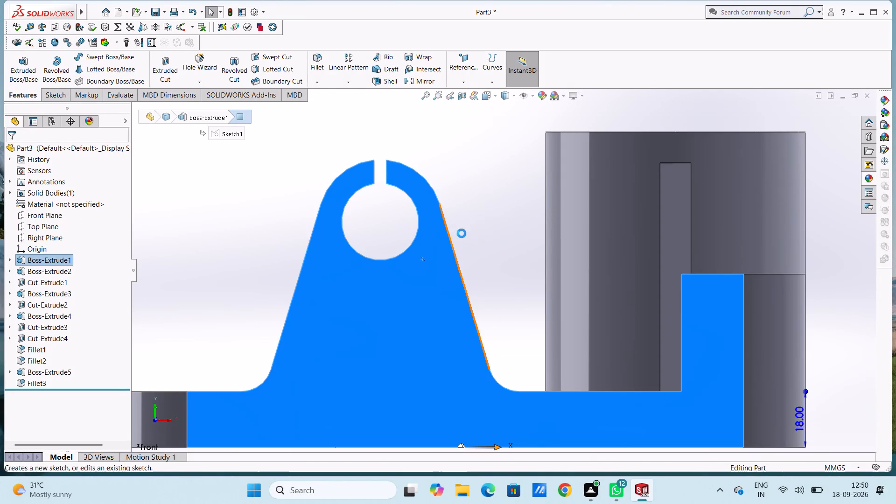
{"action": "left_click", "coordinate": [461, 189]}
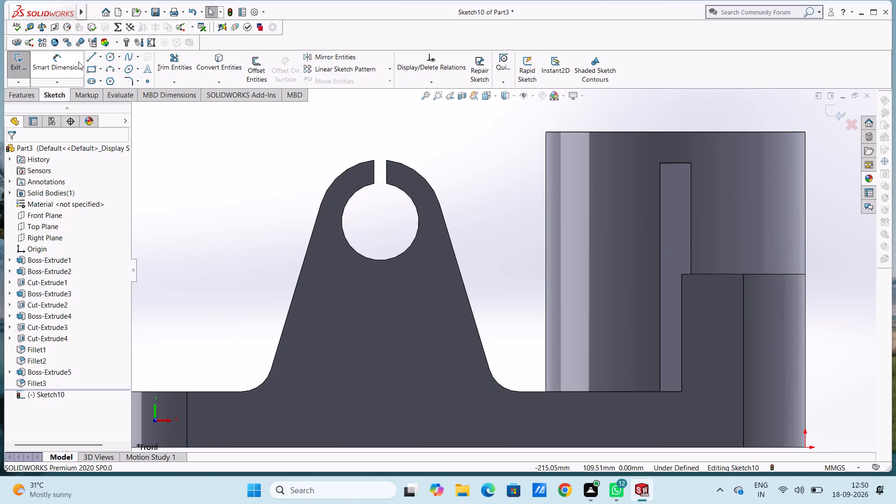
{"action": "left_click", "coordinate": [108, 72]}
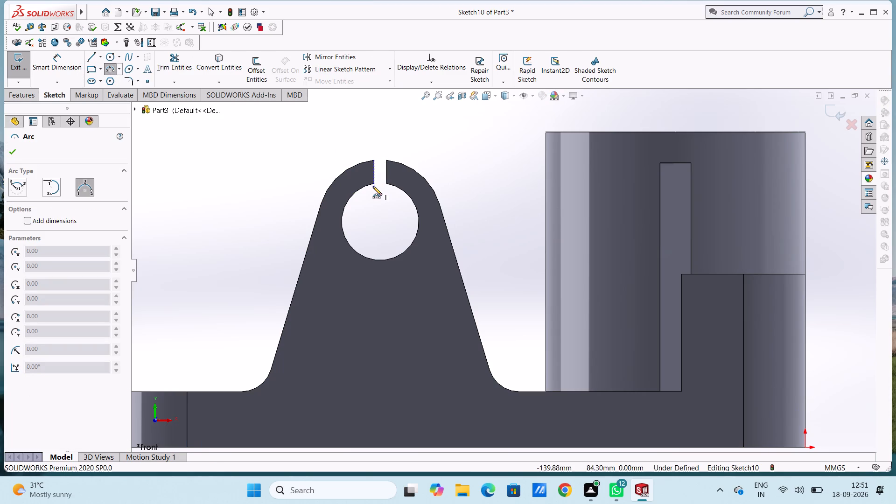
{"action": "left_click", "coordinate": [373, 183]}
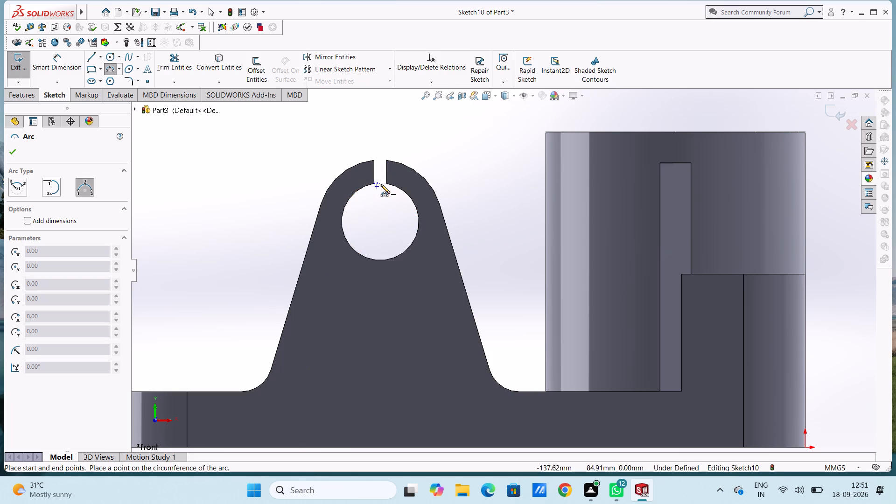
{"action": "left_click", "coordinate": [385, 183]}
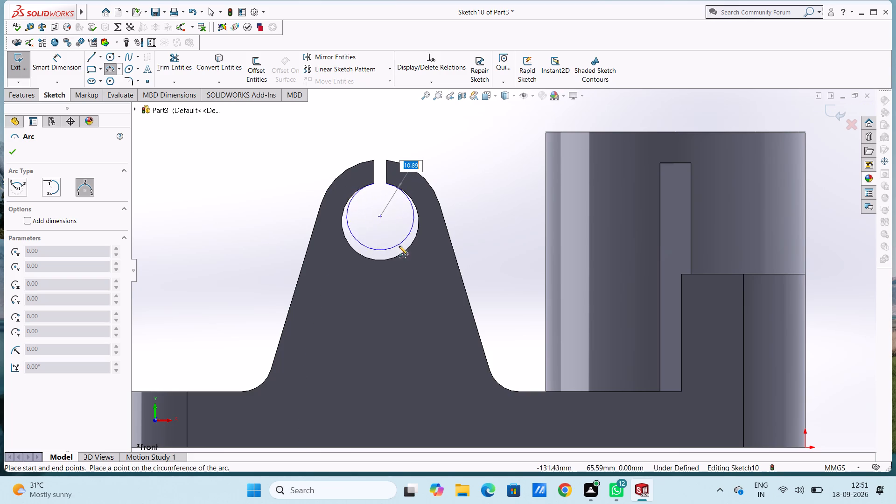
{"action": "left_click", "coordinate": [404, 254]}
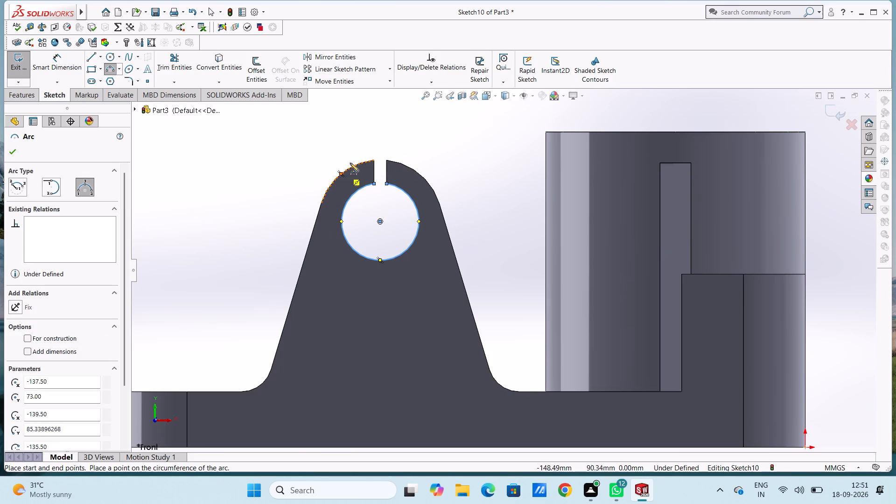
Draw a concentric outer three-point arc of 20 mm radius between the slot's outer corners.
{"action": "left_click", "coordinate": [374, 161]}
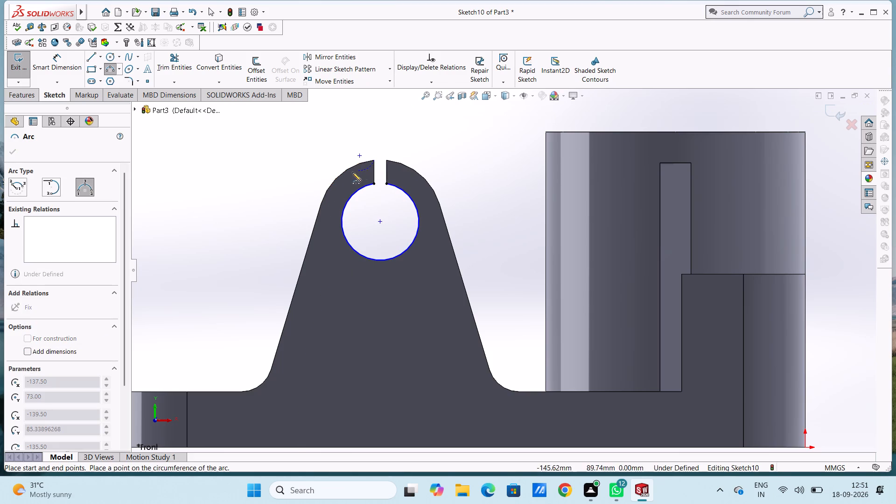
{"action": "left_click", "coordinate": [387, 161]}
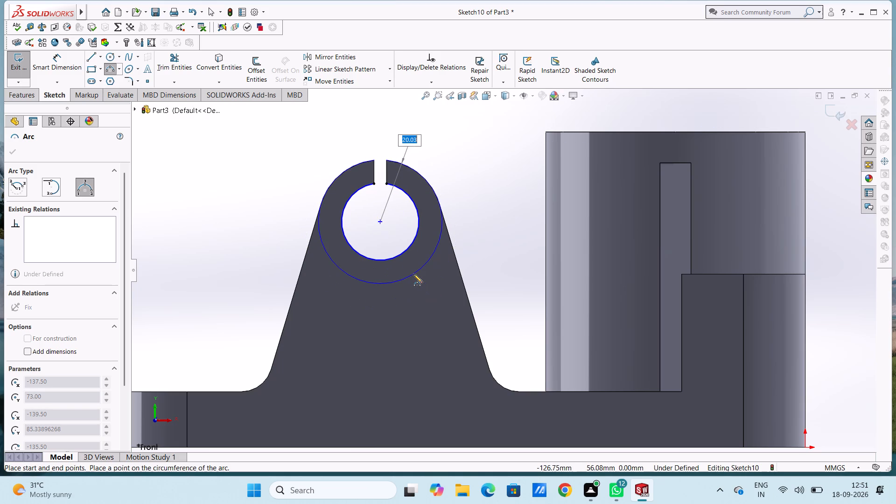
{"action": "type", "text": "20"}
{"action": "key", "text": "Return"}
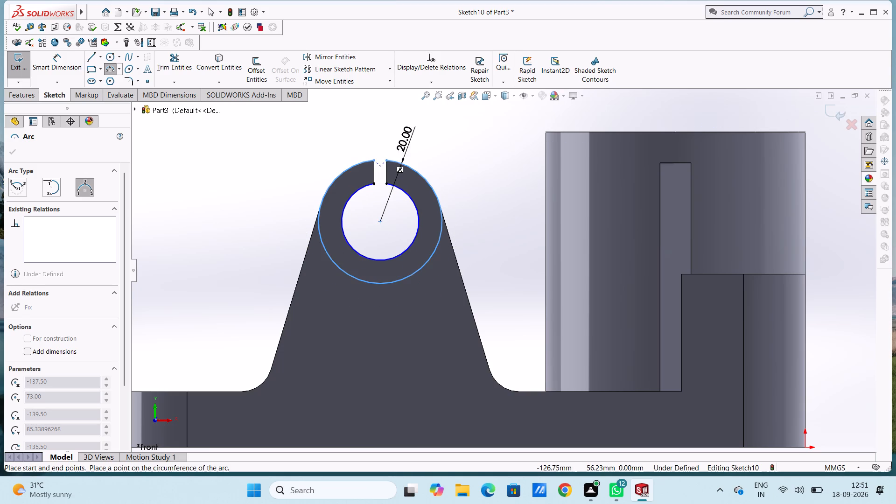
{"action": "key", "text": "Escape"}
{"action": "key", "text": "Escape"}
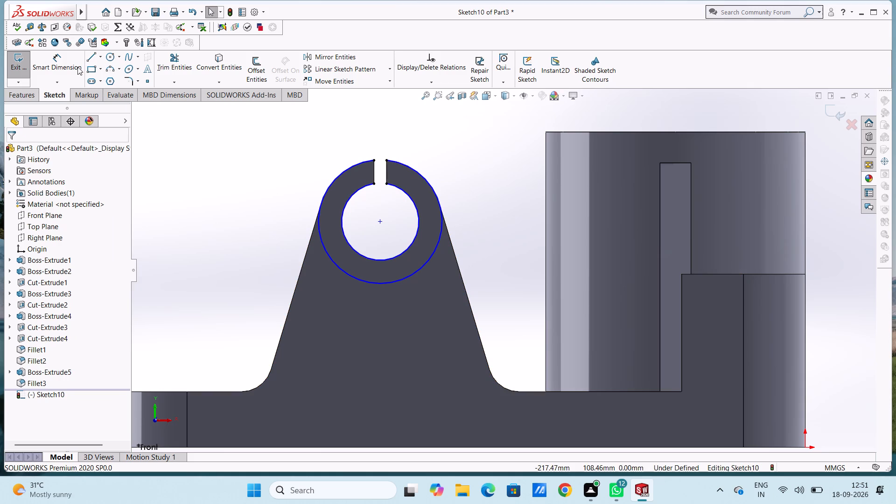
Dimension the outer arc at R20 and the inner arc at R12.50.
{"action": "left_click", "coordinate": [53, 59]}
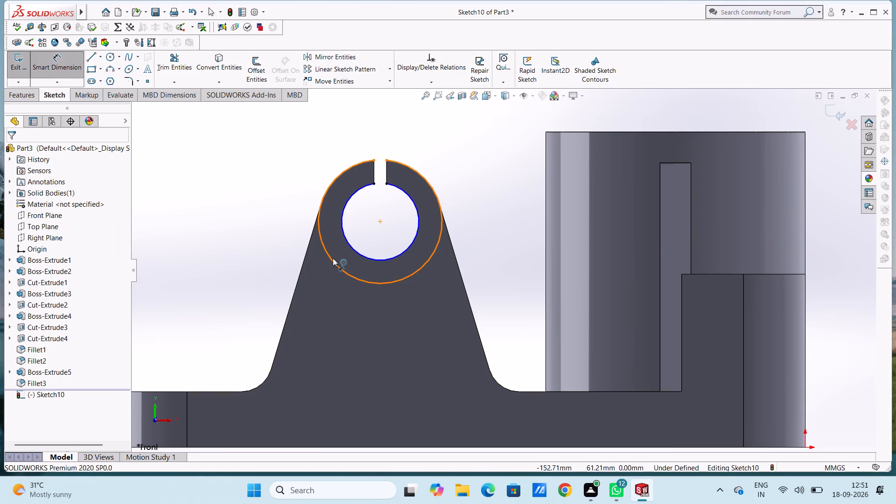
{"action": "left_click", "coordinate": [332, 258]}
{"action": "left_click", "coordinate": [196, 280]}
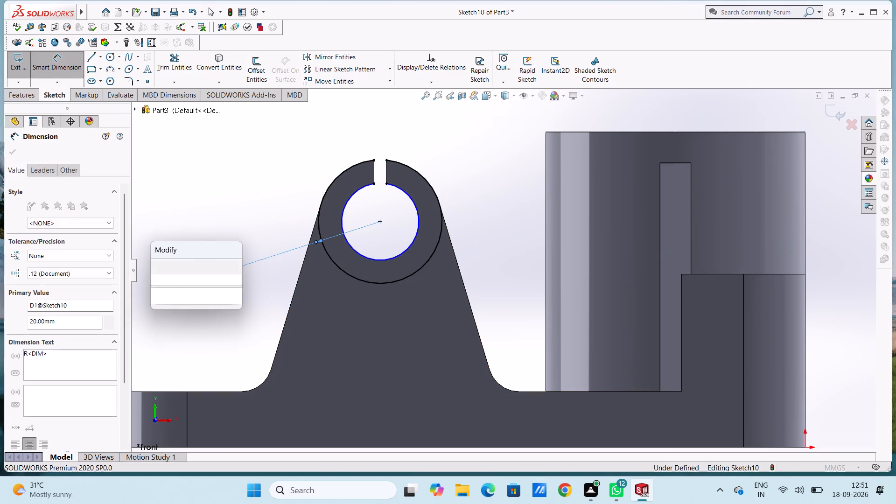
{"action": "left_click", "coordinate": [156, 267]}
{"action": "left_click", "coordinate": [192, 201]}
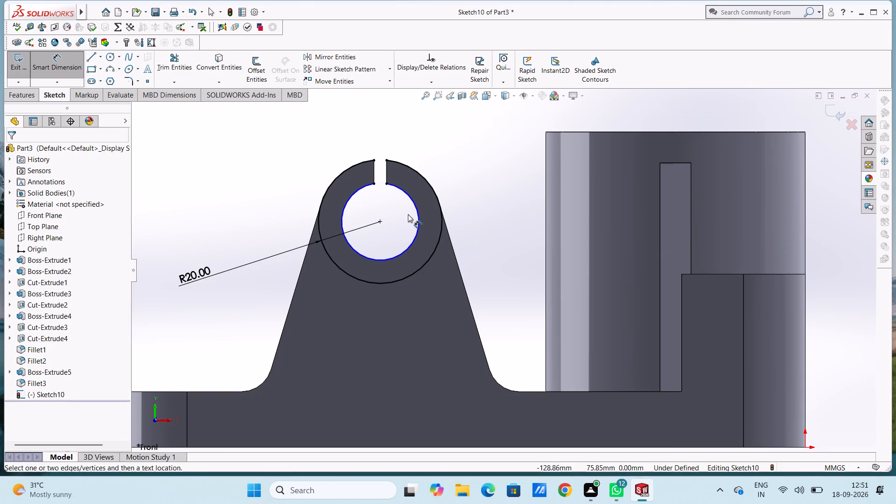
{"action": "left_click", "coordinate": [416, 222]}
{"action": "left_click", "coordinate": [487, 151]}
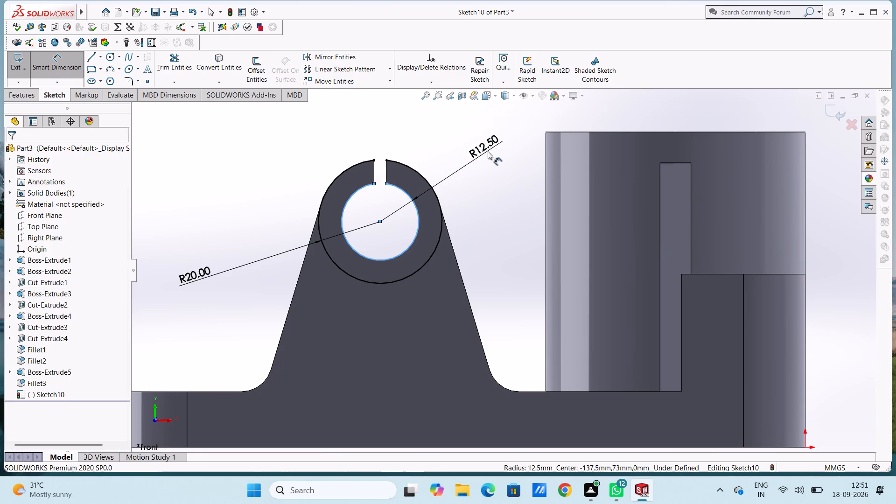
{"action": "left_click", "coordinate": [451, 139]}
{"action": "left_click", "coordinate": [432, 130]}
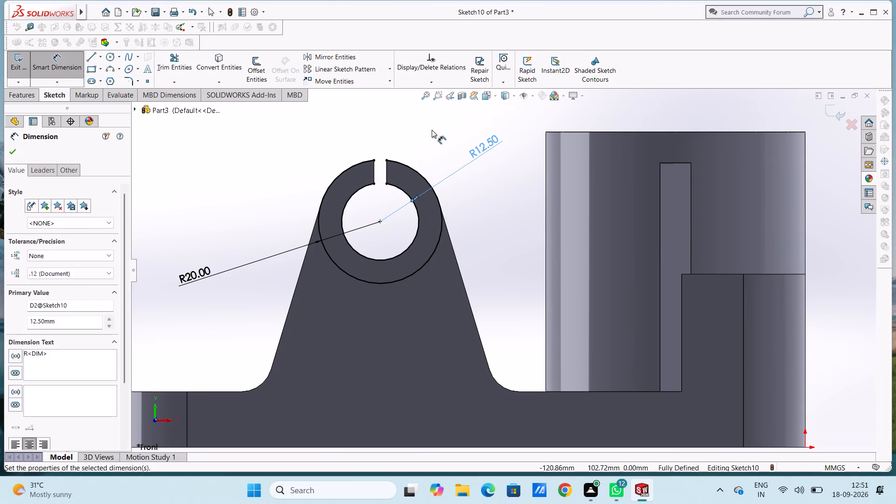
{"action": "key", "text": "Escape"}
{"action": "key", "text": "Escape"}
Close the split ring profile with two short vertical lines joining the inner and outer arc ends along the slot's sides.
{"action": "middle_click_drag", "start_coordinate": [509, 203], "coordinate": [495, 227]}
{"action": "scroll", "coordinate": [495, 227], "scroll_direction": "up", "scroll_amount": 1}
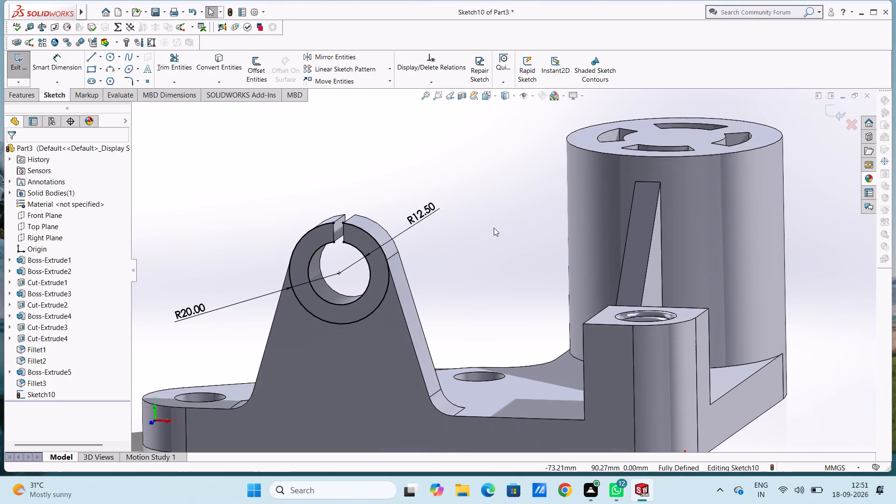
{"action": "left_click", "coordinate": [85, 56]}
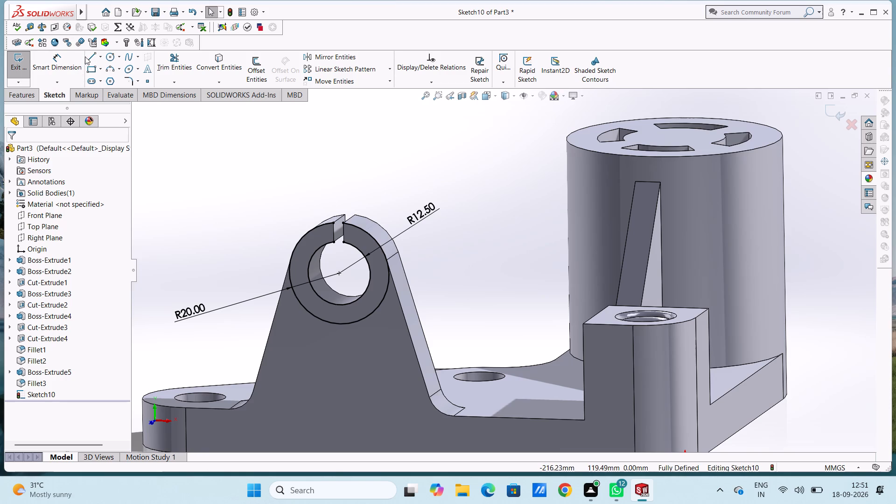
{"action": "left_click", "coordinate": [95, 60]}
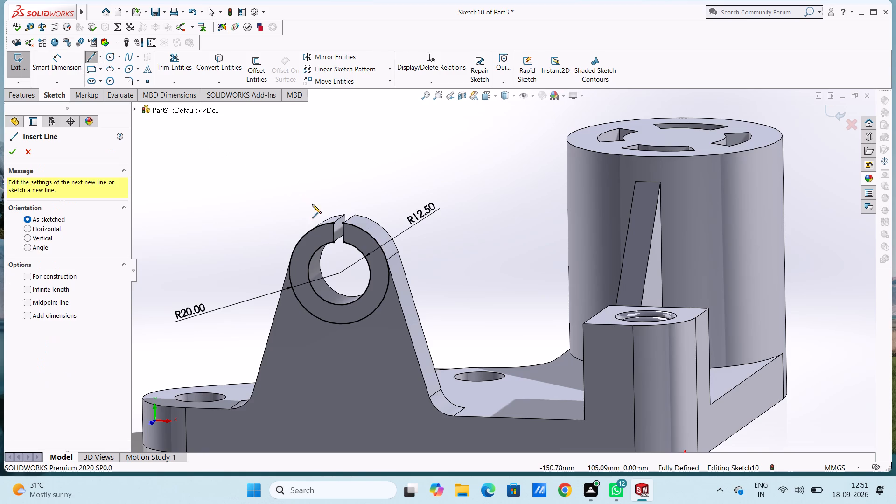
{"action": "left_click", "coordinate": [333, 223]}
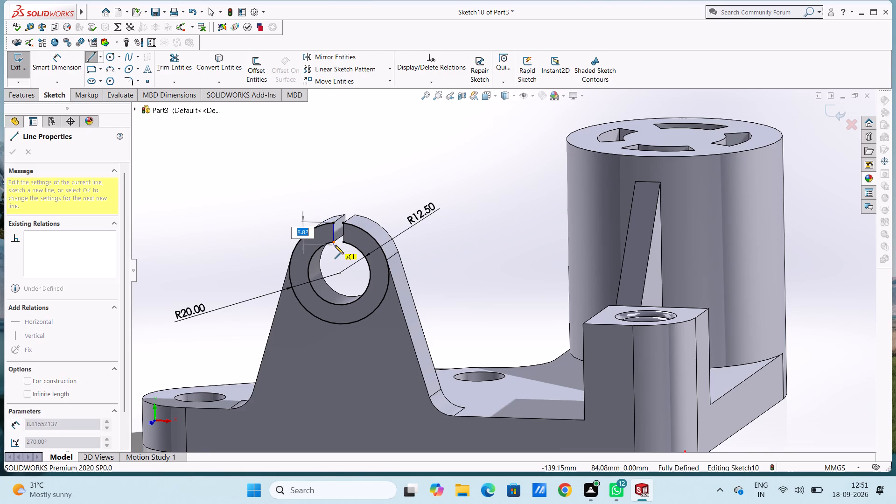
{"action": "left_click", "coordinate": [335, 243]}
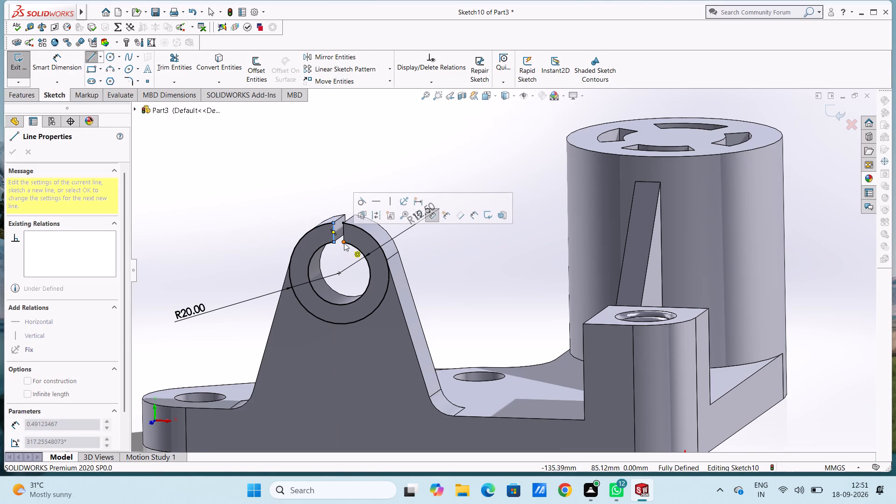
{"action": "left_click", "coordinate": [344, 243]}
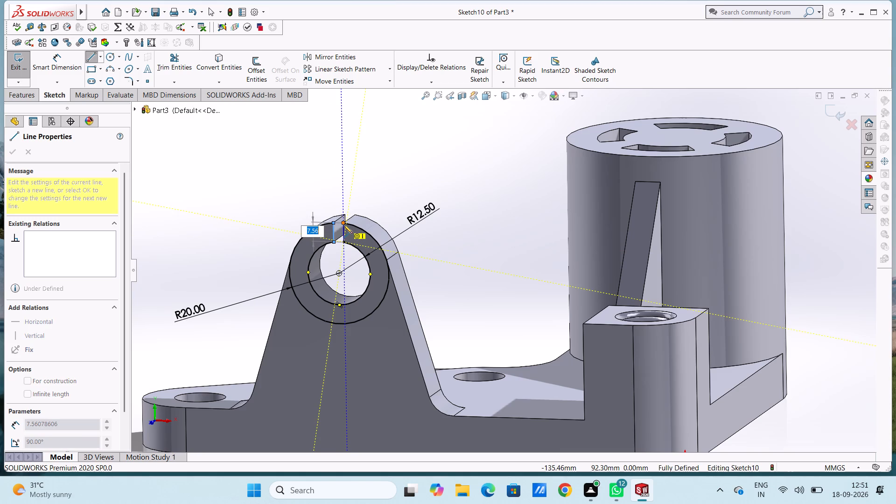
{"action": "left_click", "coordinate": [343, 224]}
{"action": "key", "text": "Escape"}
{"action": "key", "text": "Escape"}
{"action": "key", "text": "Escape"}
{"action": "key", "text": "Escape"}
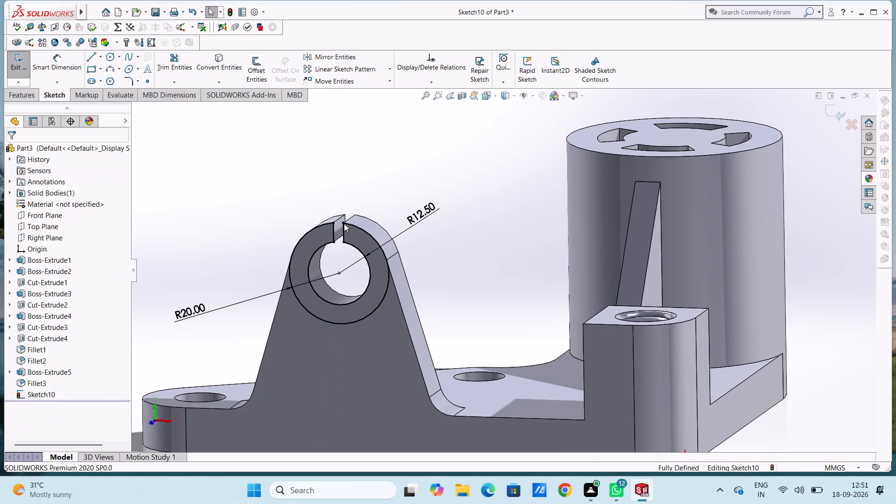
Extrude the split ring profile as a blind boss 5 mm outward from the support's front face, merged with the body.
{"action": "middle_click_drag", "start_coordinate": [463, 235], "coordinate": [452, 238]}
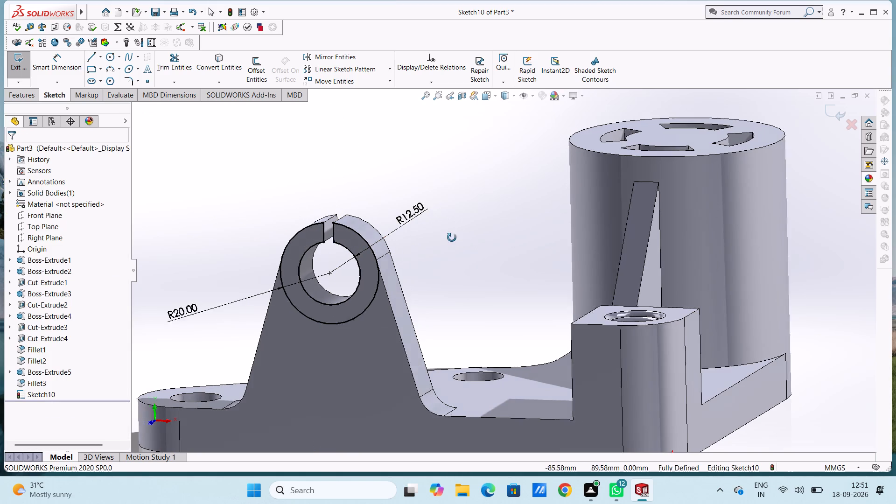
{"action": "middle_click_drag", "start_coordinate": [452, 238], "coordinate": [451, 238]}
{"action": "left_click", "coordinate": [28, 94]}
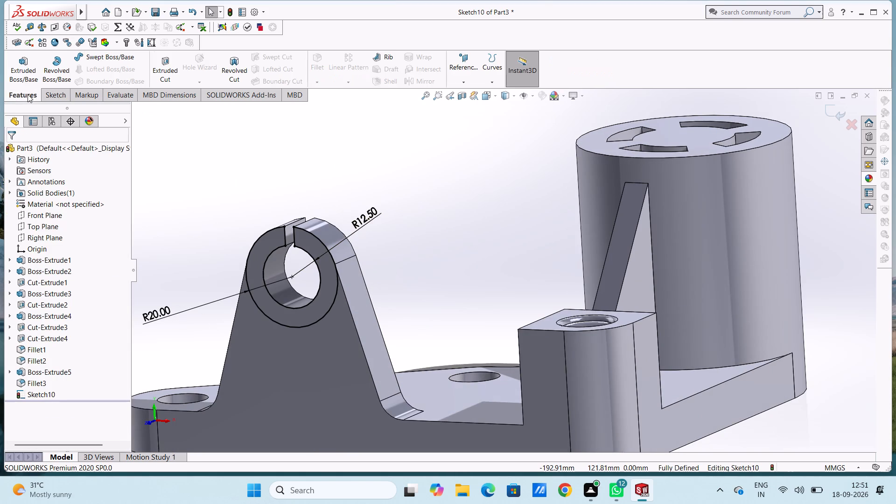
{"action": "left_click", "coordinate": [19, 67]}
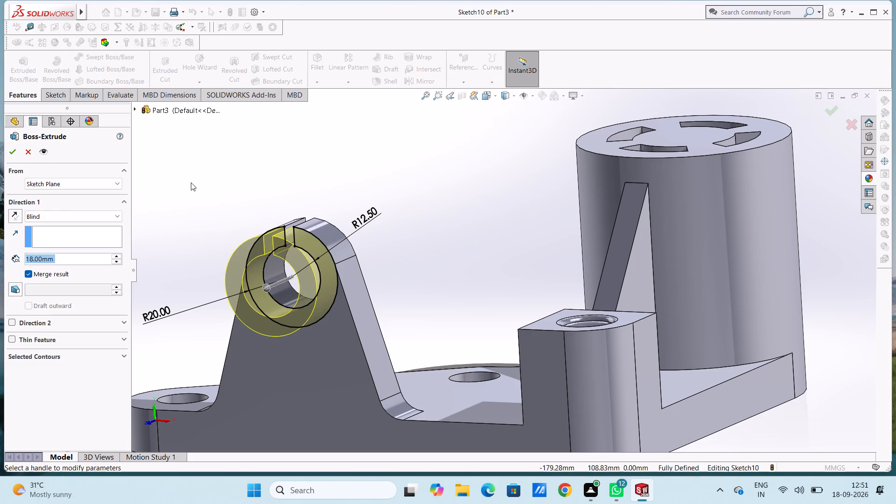
{"action": "key", "text": "5"}
{"action": "key", "text": "Return"}
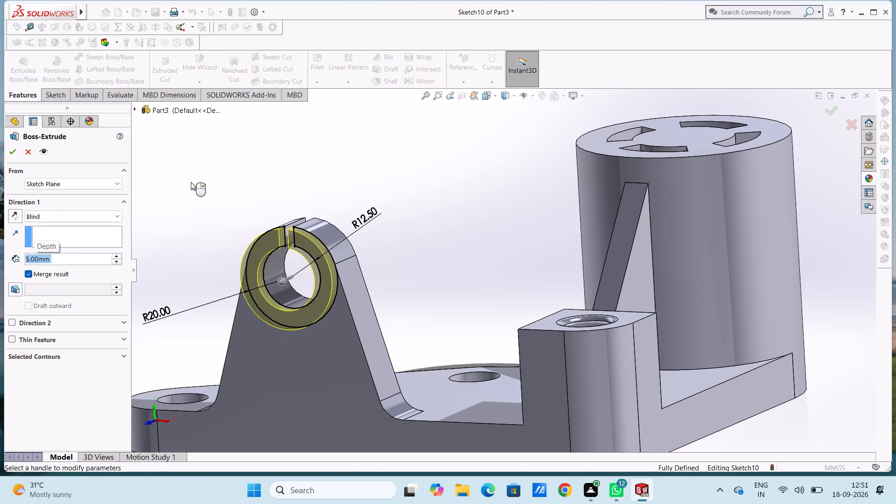
{"action": "left_click", "coordinate": [10, 154]}
{"action": "left_click", "coordinate": [344, 159]}
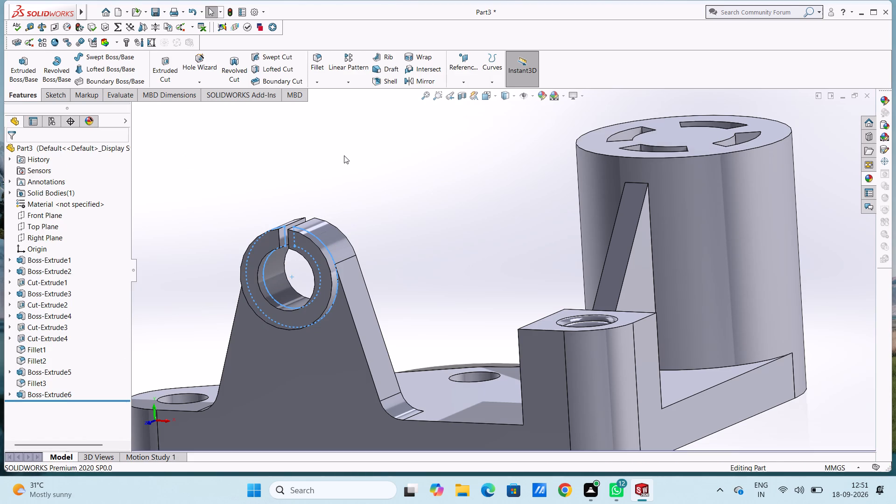
Start a new sketch on the front face of the raised split ring, seen in the Front view.
{"action": "middle_click_drag", "start_coordinate": [347, 157], "coordinate": [371, 151]}
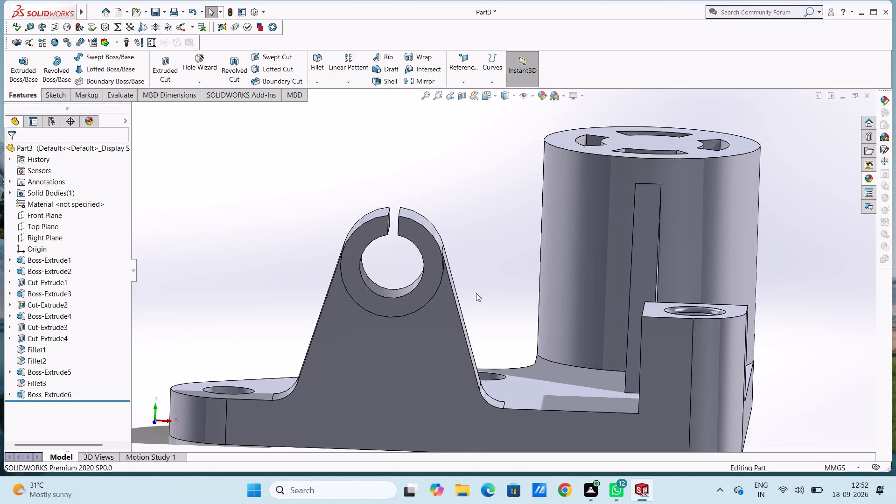
{"action": "scroll", "coordinate": [476, 289], "scroll_direction": "up", "scroll_amount": 1}
{"action": "middle_click_drag", "start_coordinate": [479, 275], "coordinate": [456, 252]}
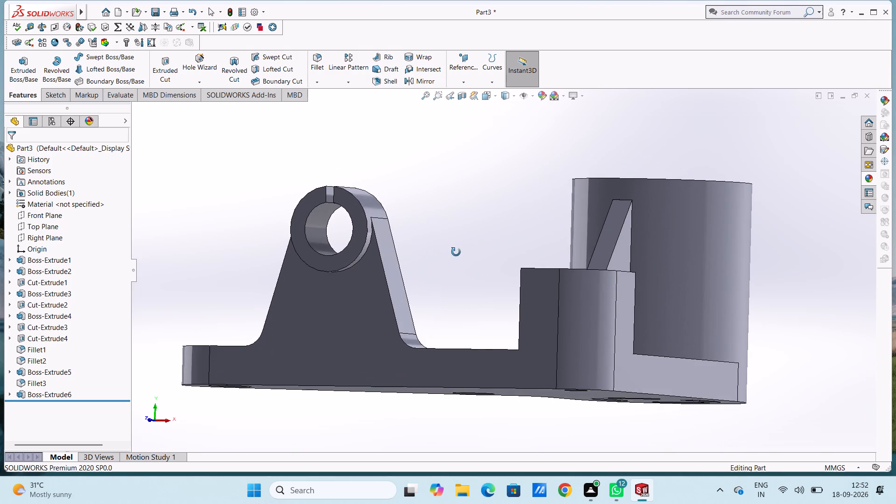
{"action": "middle_click_drag", "start_coordinate": [456, 252], "coordinate": [372, 273]}
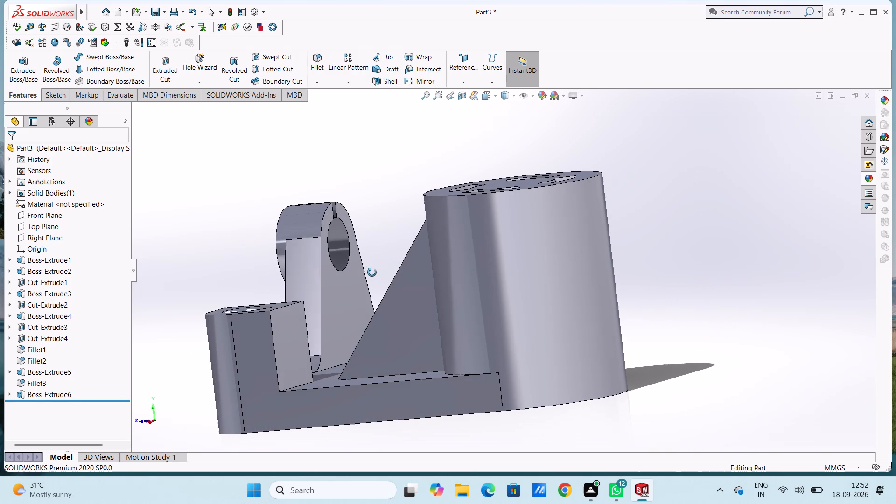
{"action": "middle_click_drag", "start_coordinate": [372, 273], "coordinate": [483, 264]}
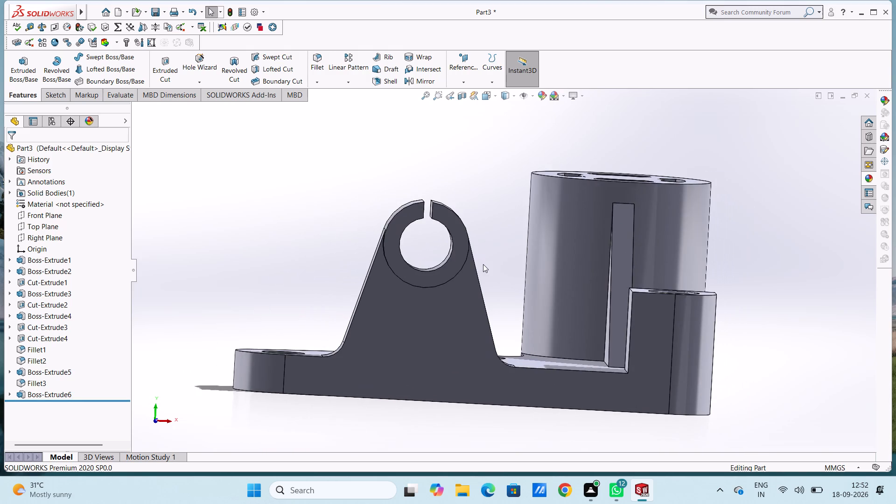
{"action": "scroll", "coordinate": [482, 255], "scroll_direction": "down", "scroll_amount": 3}
{"action": "key", "text": "ctrl+1"}
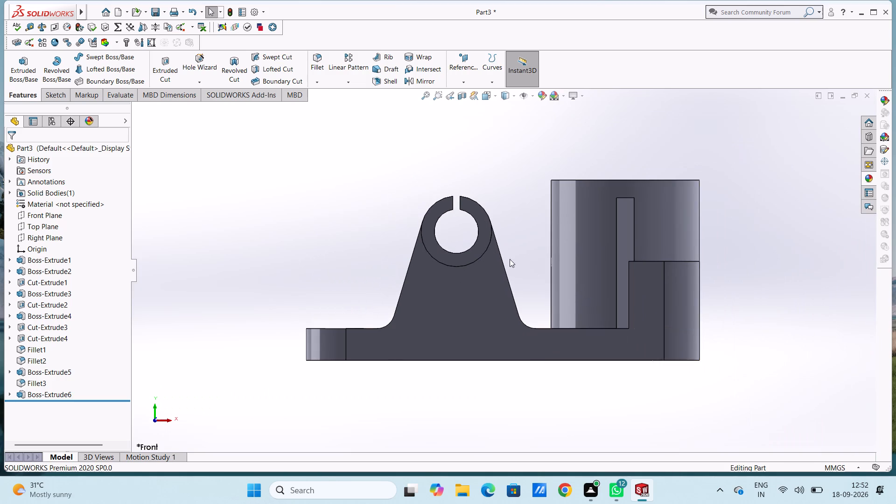
{"action": "scroll", "coordinate": [513, 248], "scroll_direction": "down", "scroll_amount": 3}
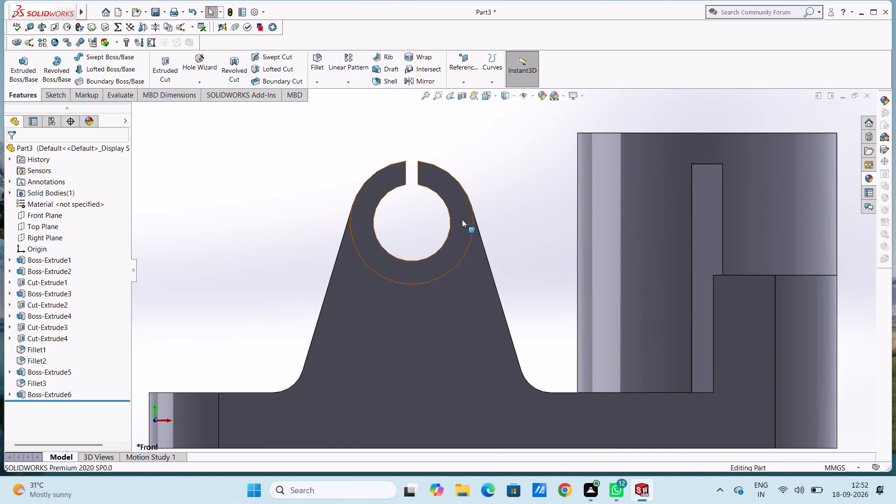
{"action": "left_click", "coordinate": [461, 219]}
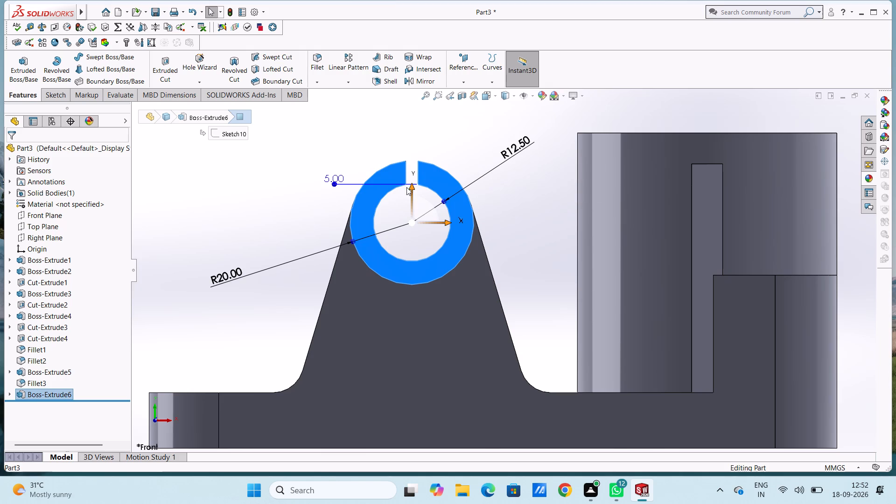
{"action": "left_click", "coordinate": [462, 213]}
{"action": "left_click", "coordinate": [503, 188]}
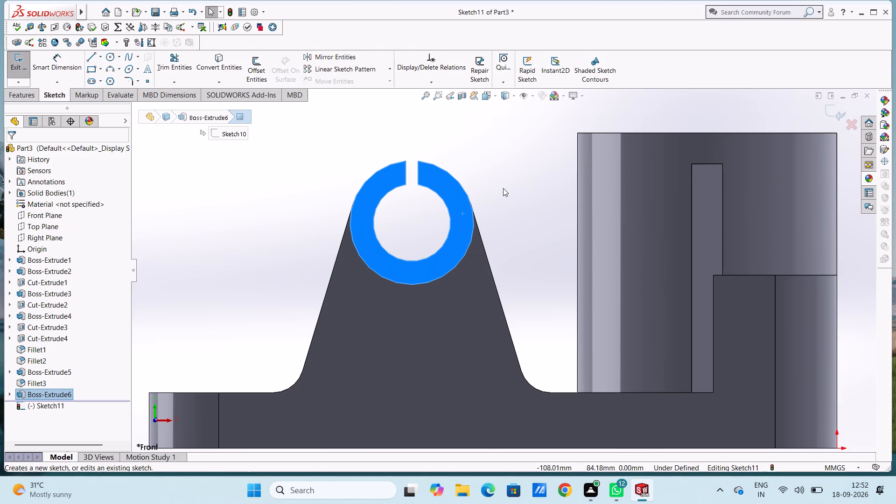
{"action": "left_click", "coordinate": [264, 198]}
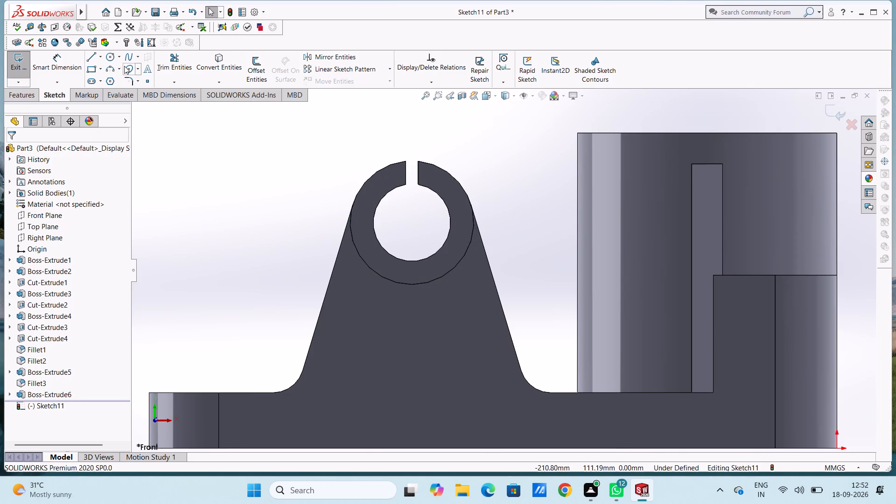
Trace the ring's outer and inner edges with three-point arcs of about 20 mm and 12.5 mm radius, ending at the slot corners.
{"action": "left_click", "coordinate": [110, 71]}
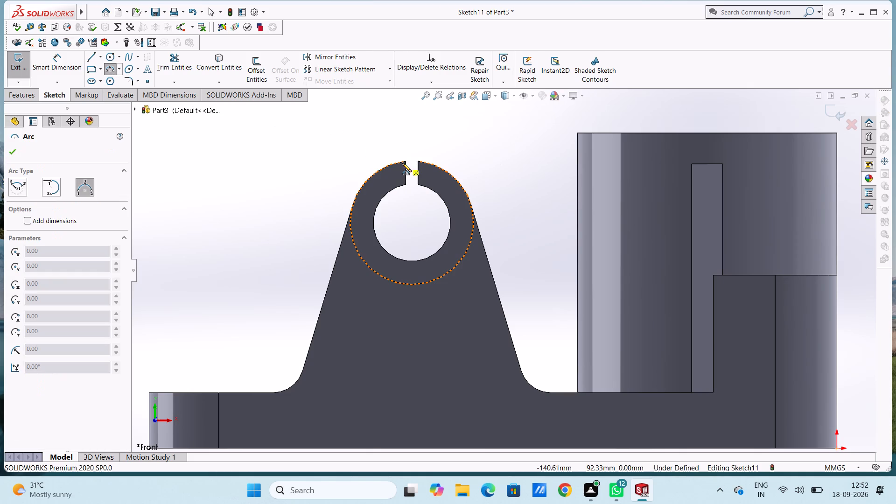
{"action": "left_click", "coordinate": [406, 161]}
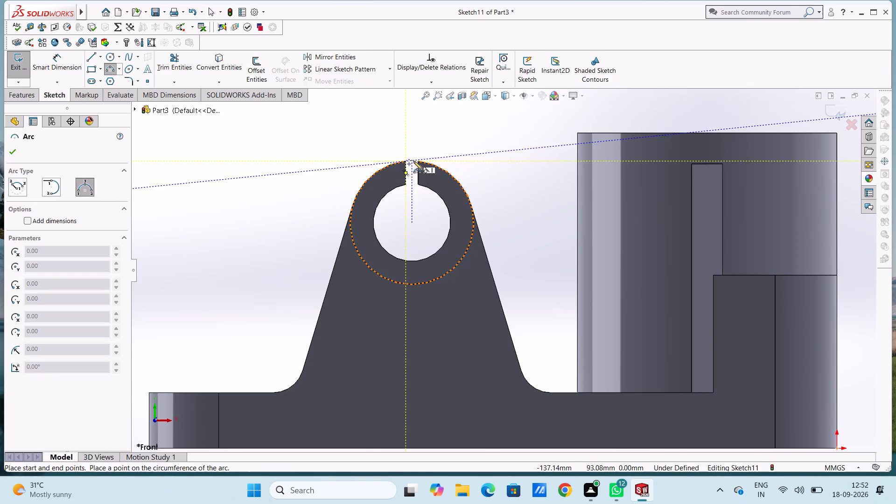
{"action": "left_click", "coordinate": [420, 161]}
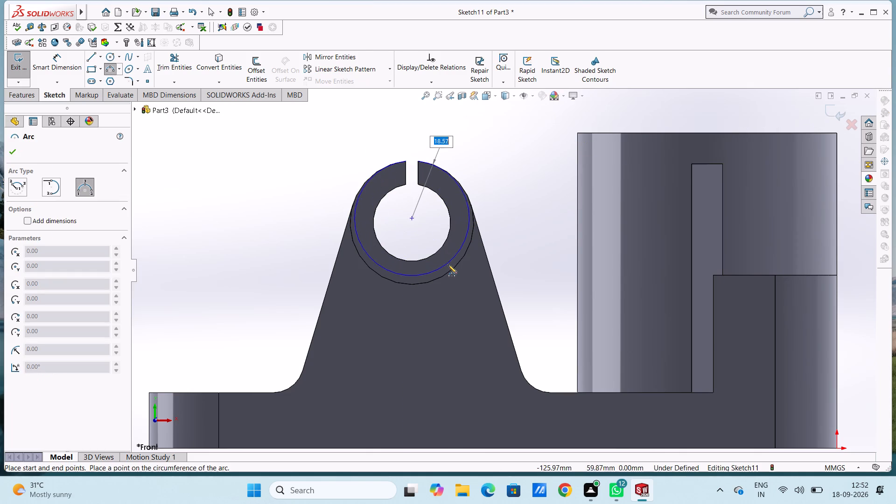
{"action": "left_click", "coordinate": [451, 269]}
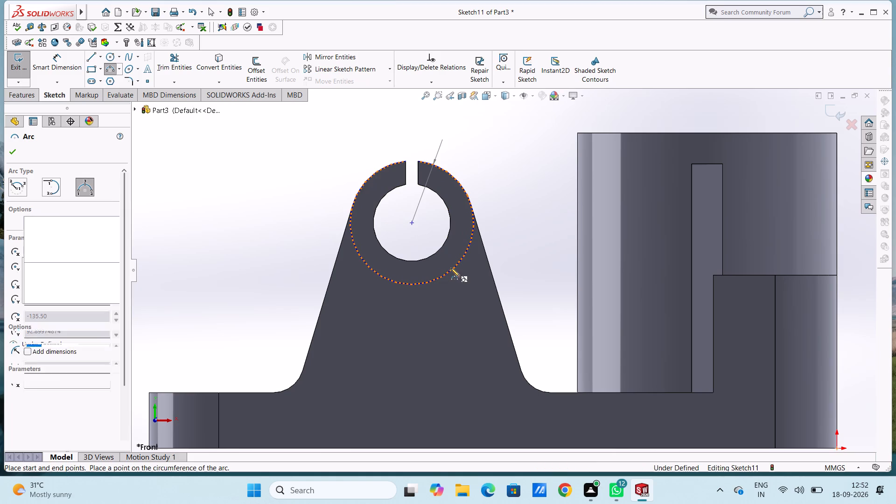
{"action": "left_click", "coordinate": [407, 184]}
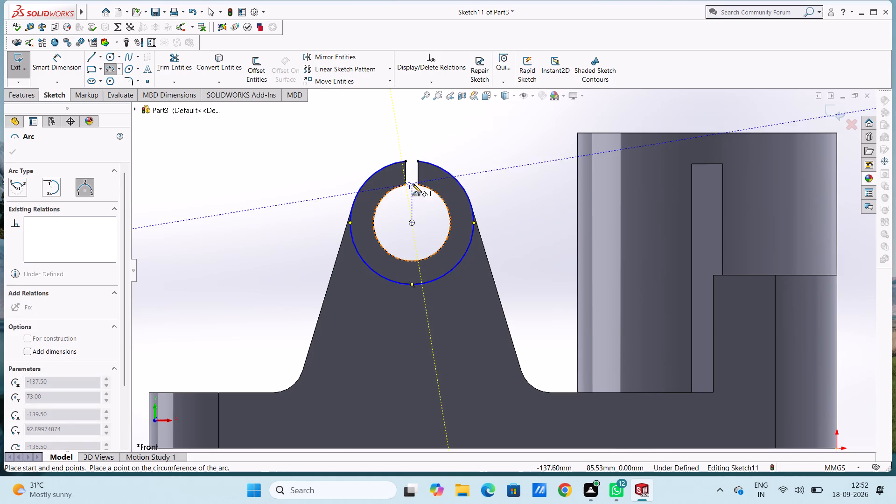
{"action": "left_click", "coordinate": [419, 186]}
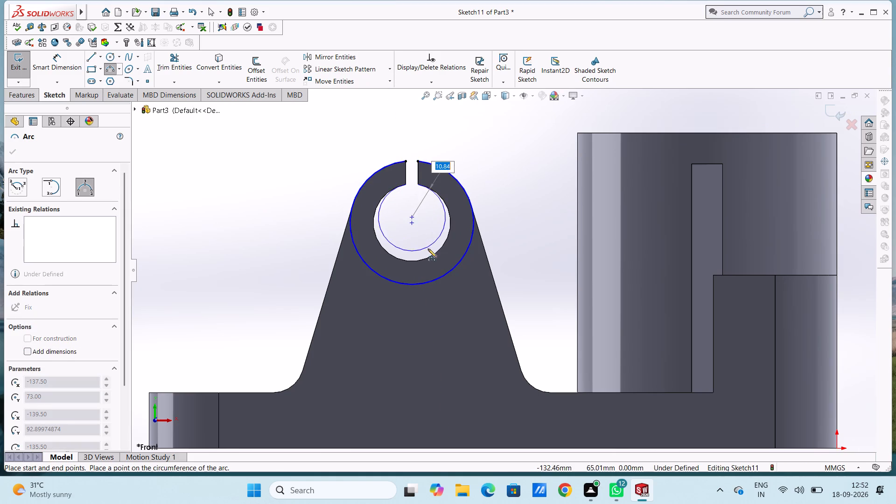
{"action": "left_click", "coordinate": [432, 257]}
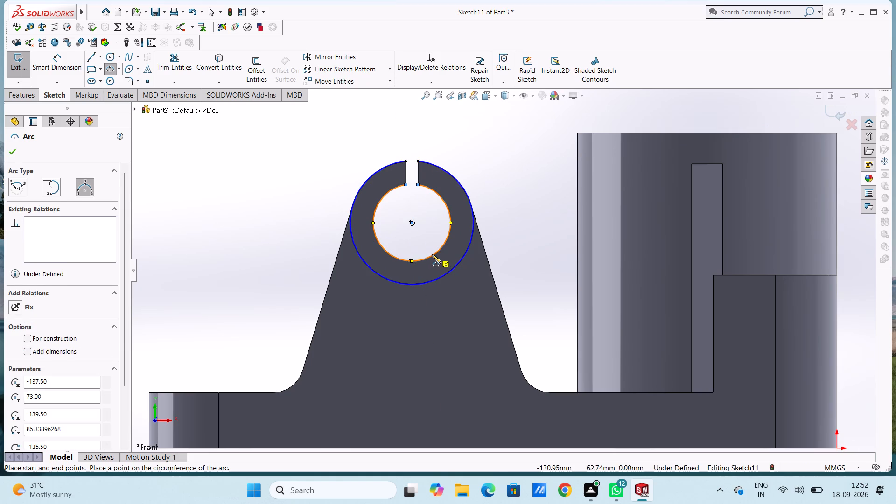
{"action": "key", "text": "Escape"}
{"action": "key", "text": "Escape"}
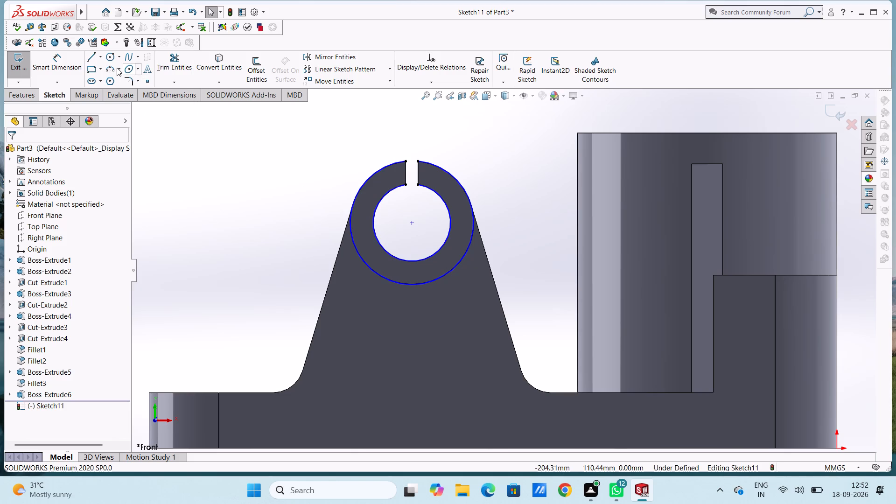
Close the ring profile with two short vertical lines joining the outer and inner arc ends along the slot's sides.
{"action": "left_click", "coordinate": [93, 62]}
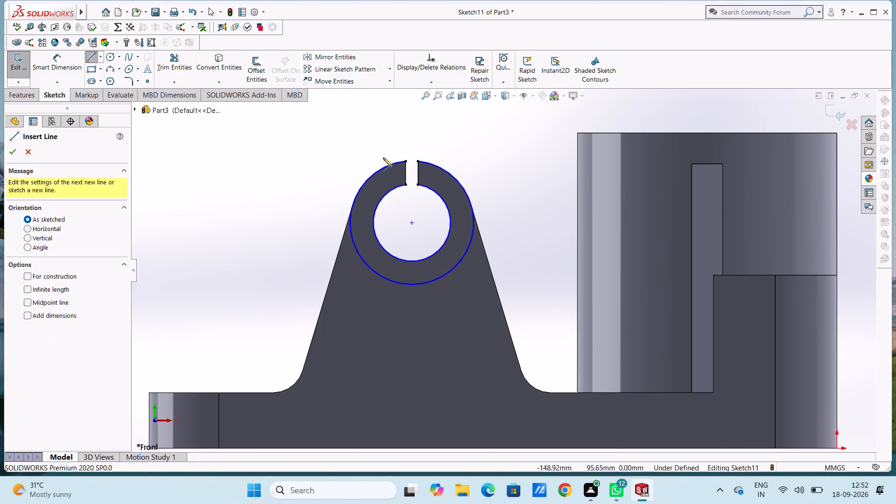
{"action": "left_click", "coordinate": [406, 161]}
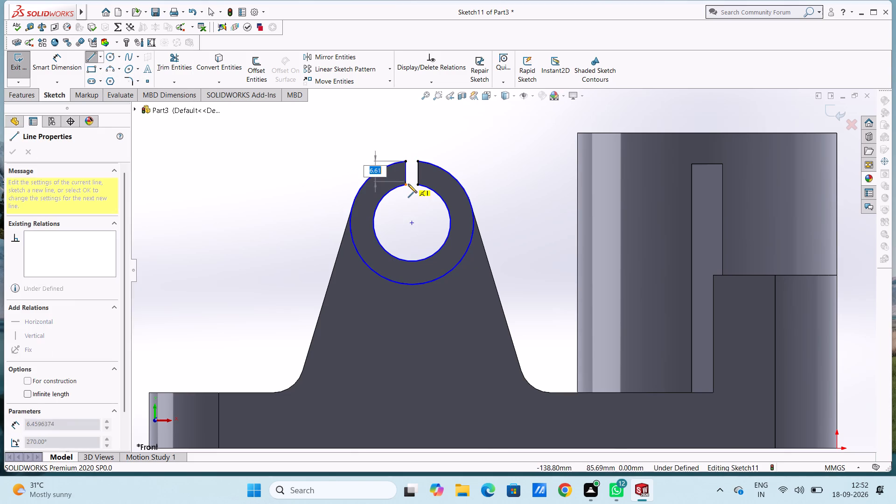
{"action": "left_click", "coordinate": [408, 184]}
{"action": "left_click", "coordinate": [418, 161]}
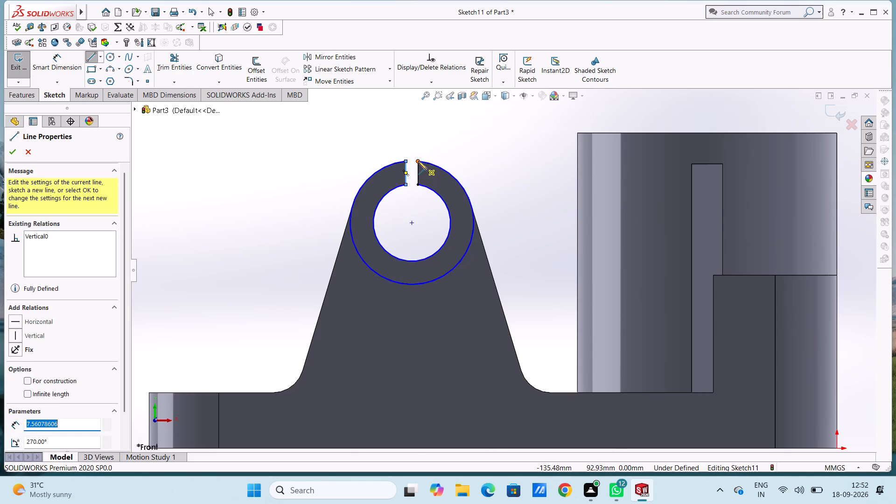
{"action": "left_click", "coordinate": [419, 187]}
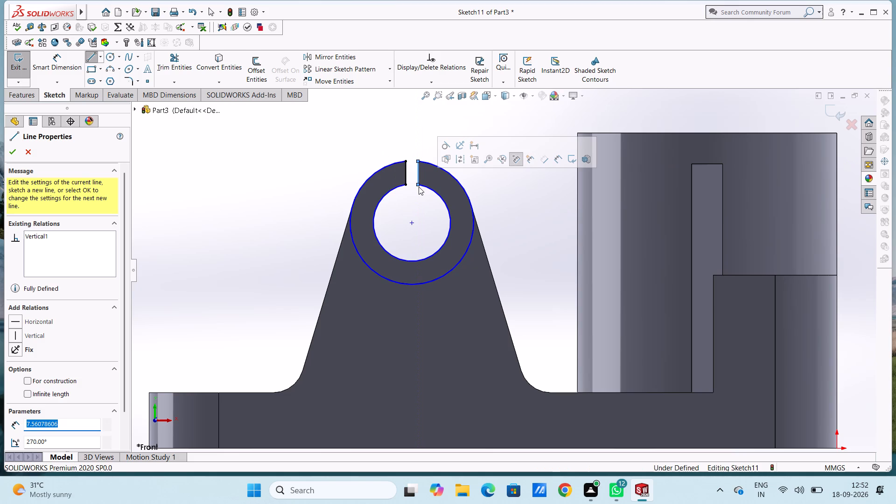
{"action": "key", "text": "Escape"}
{"action": "key", "text": "Escape"}
Dimension the outer arc at R20 and the inner arc at R12.50.
{"action": "middle_click_drag", "start_coordinate": [522, 197], "coordinate": [511, 222]}
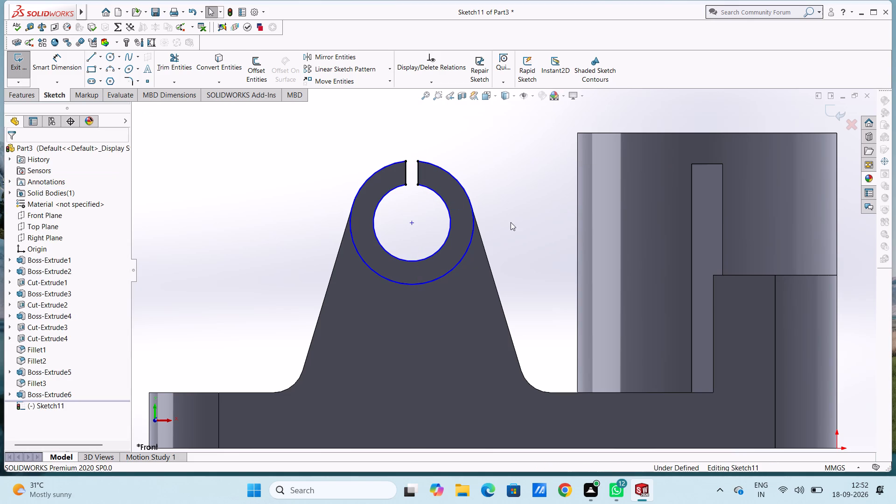
{"action": "middle_click_drag", "start_coordinate": [511, 222], "coordinate": [503, 231]}
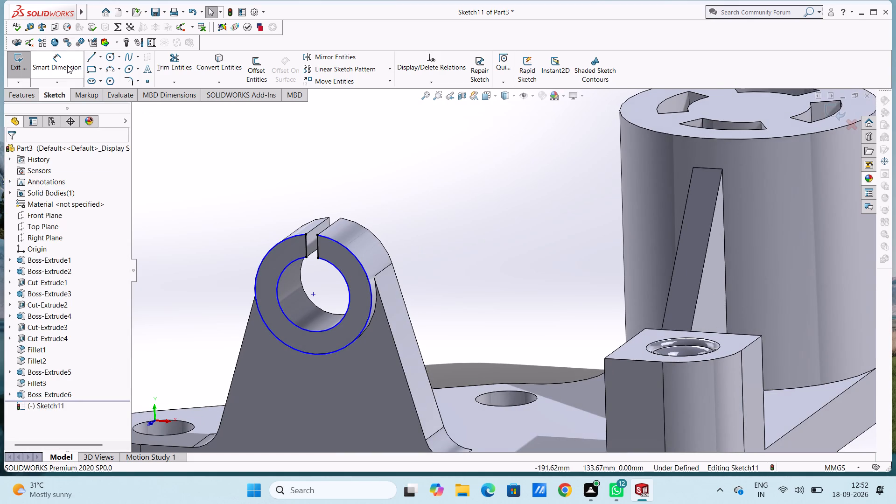
{"action": "left_click", "coordinate": [67, 64]}
{"action": "left_click", "coordinate": [256, 278]}
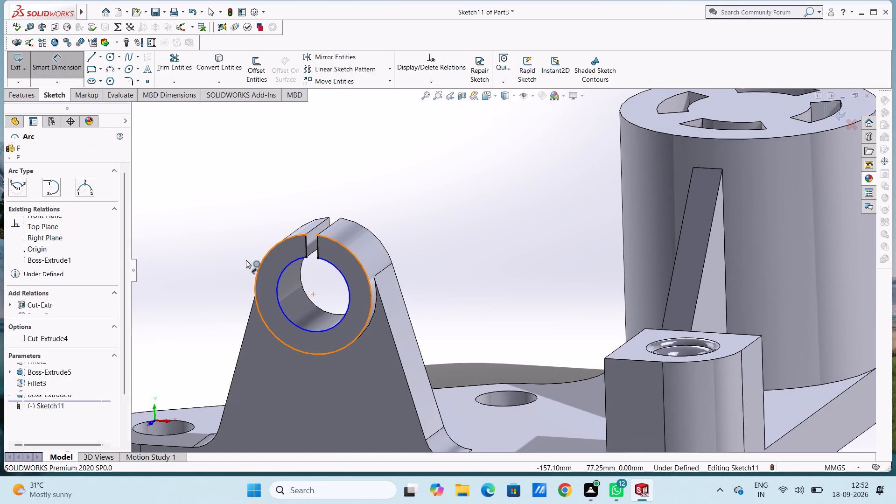
{"action": "left_click", "coordinate": [195, 198]}
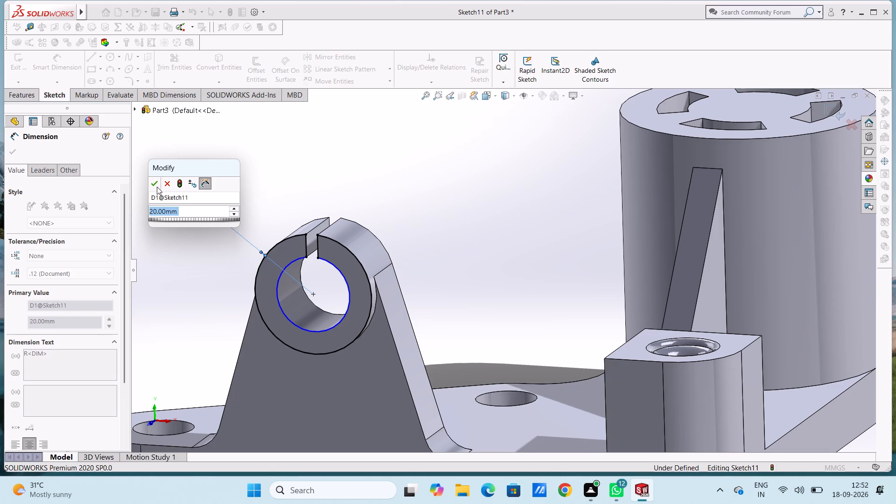
{"action": "left_click", "coordinate": [152, 185]}
{"action": "left_click", "coordinate": [167, 135]}
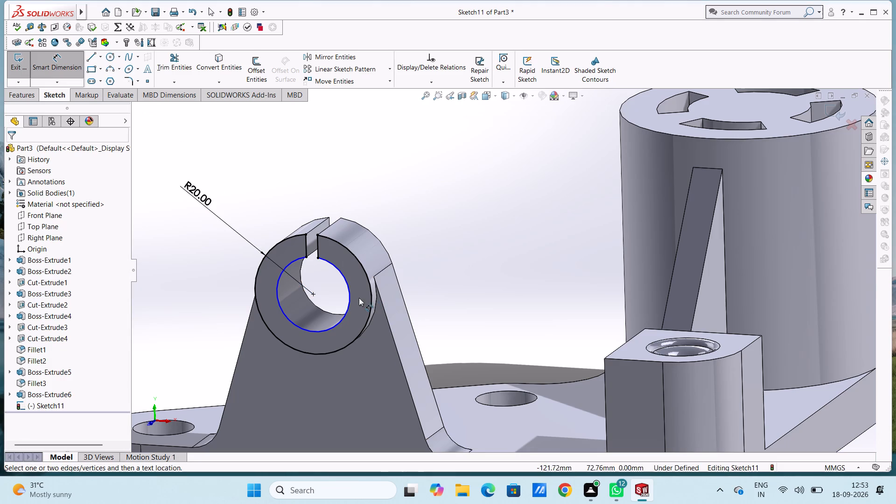
{"action": "left_click", "coordinate": [350, 293]}
{"action": "left_click", "coordinate": [500, 292]}
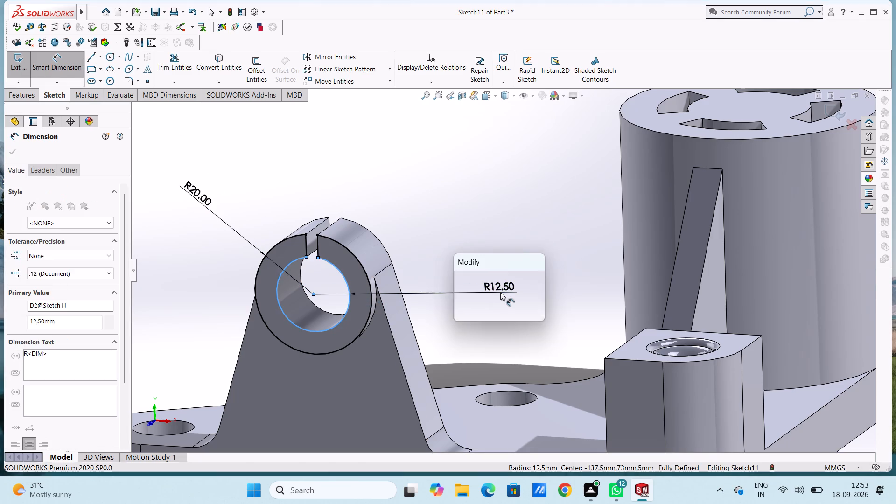
{"action": "left_click", "coordinate": [459, 279]}
{"action": "left_click", "coordinate": [485, 226]}
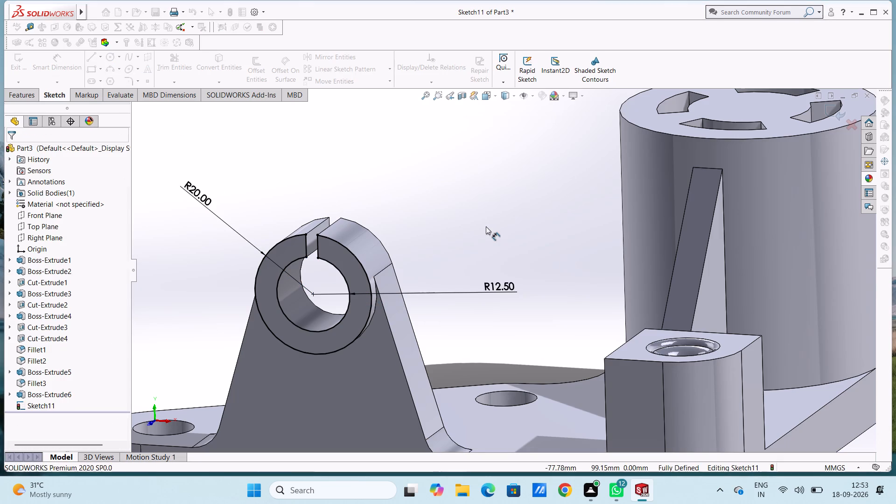
{"action": "middle_click_drag", "start_coordinate": [465, 232], "coordinate": [447, 234]}
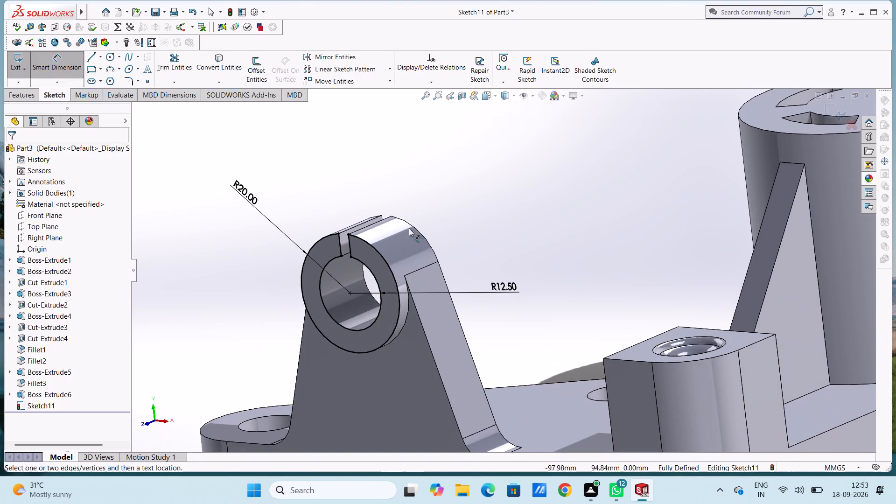
{"action": "left_click", "coordinate": [56, 59]}
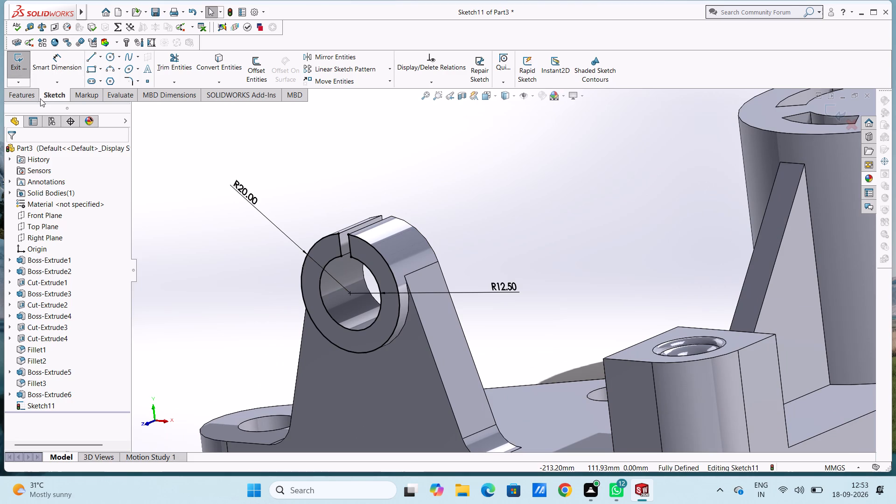
Extrude the split-ring profile 38 mm in the reversed direction, back through the tapered support, merged with the body.
{"action": "left_click", "coordinate": [29, 98]}
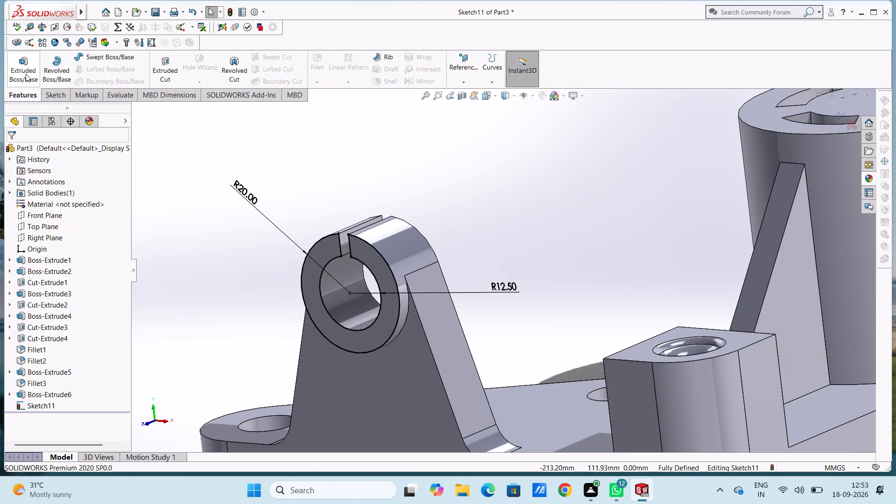
{"action": "left_click", "coordinate": [21, 74]}
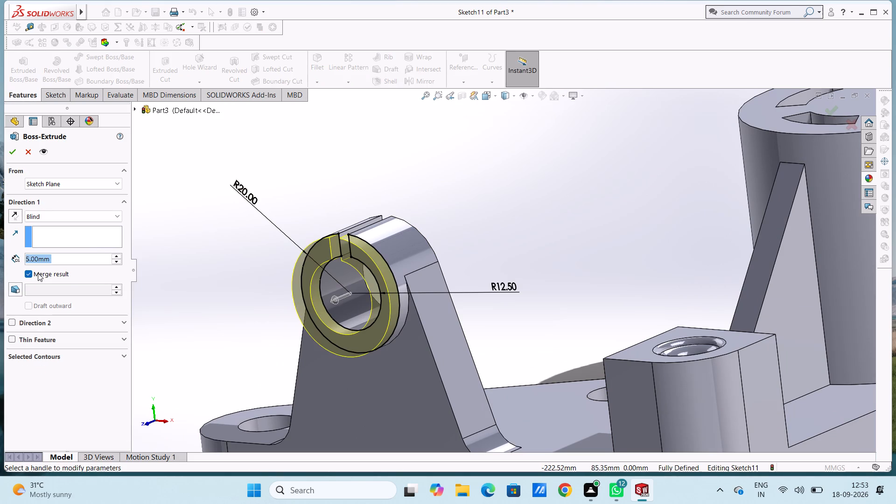
{"action": "left_click", "coordinate": [12, 217]}
{"action": "double_click", "coordinate": [80, 263]}
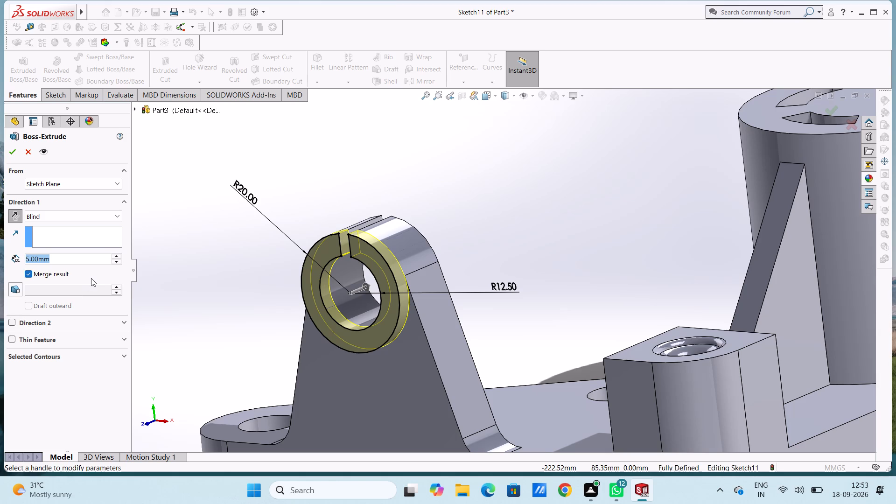
{"action": "type", "text": "38"}
{"action": "key", "text": "Return"}
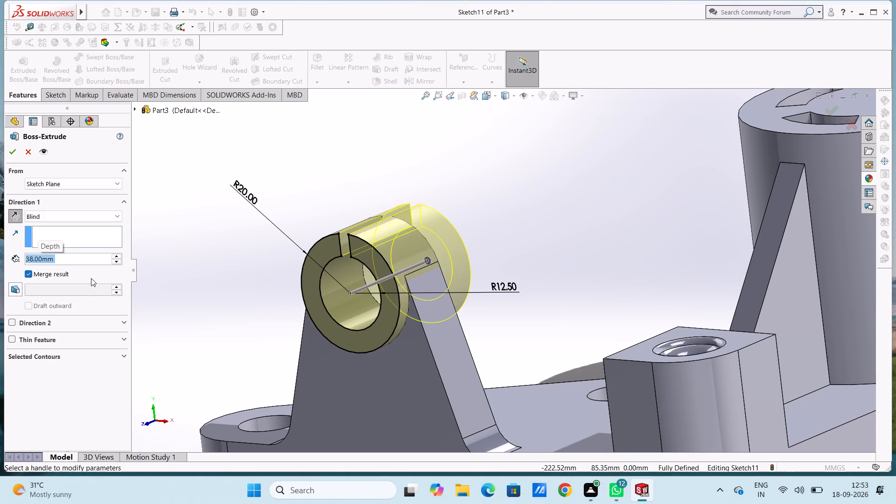
{"action": "middle_click_drag", "start_coordinate": [266, 311], "coordinate": [235, 301]}
{"action": "scroll", "coordinate": [240, 301], "scroll_direction": "up", "scroll_amount": 1}
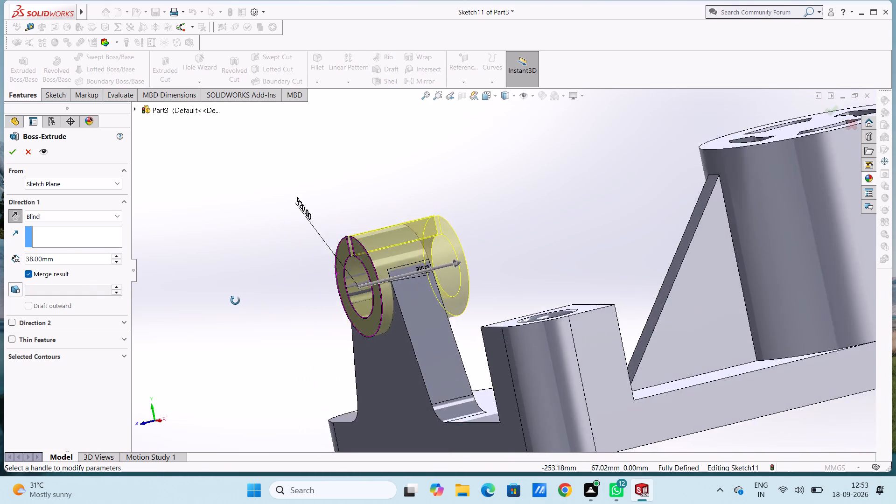
{"action": "middle_click_drag", "start_coordinate": [235, 301], "coordinate": [214, 321]}
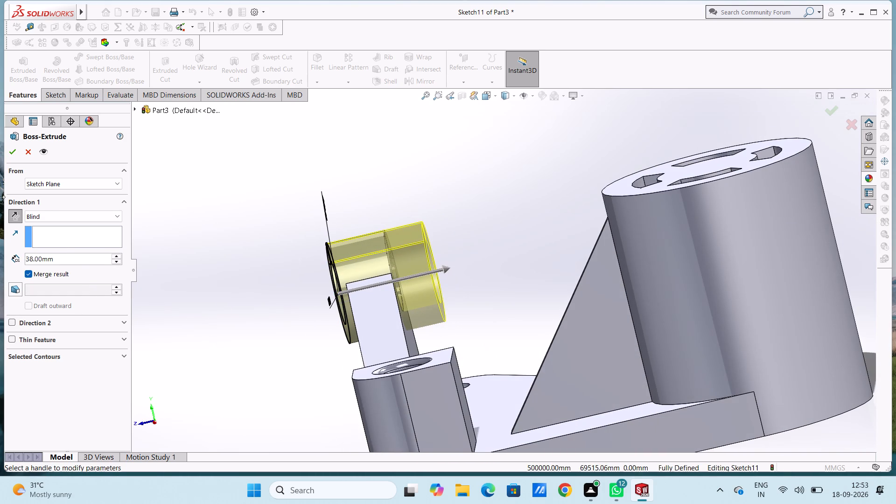
{"action": "left_click", "coordinate": [10, 156]}
{"action": "left_click", "coordinate": [250, 240]}
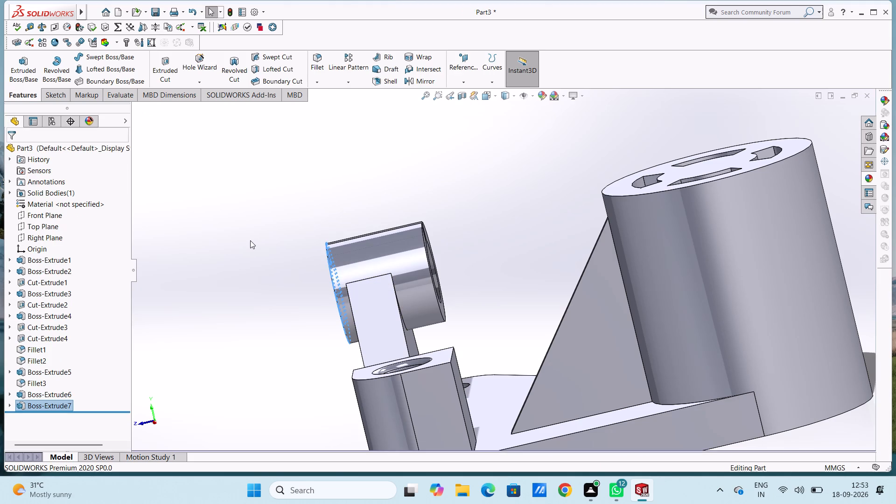
Create a reference plane offset 58 mm from the Front Plane, flipped toward the slotted boss side of the plate.
{"action": "middle_click_drag", "start_coordinate": [252, 240], "coordinate": [328, 281]}
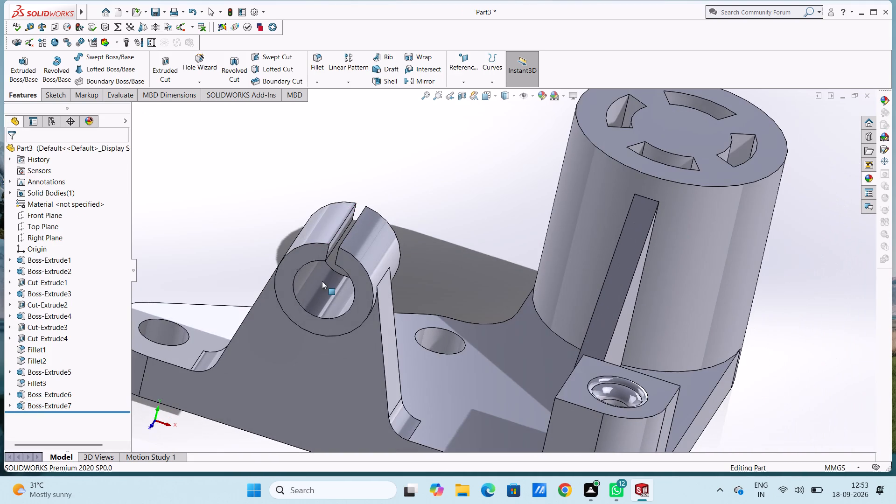
{"action": "left_click", "coordinate": [230, 207]}
{"action": "middle_click_drag", "start_coordinate": [236, 196], "coordinate": [199, 179]}
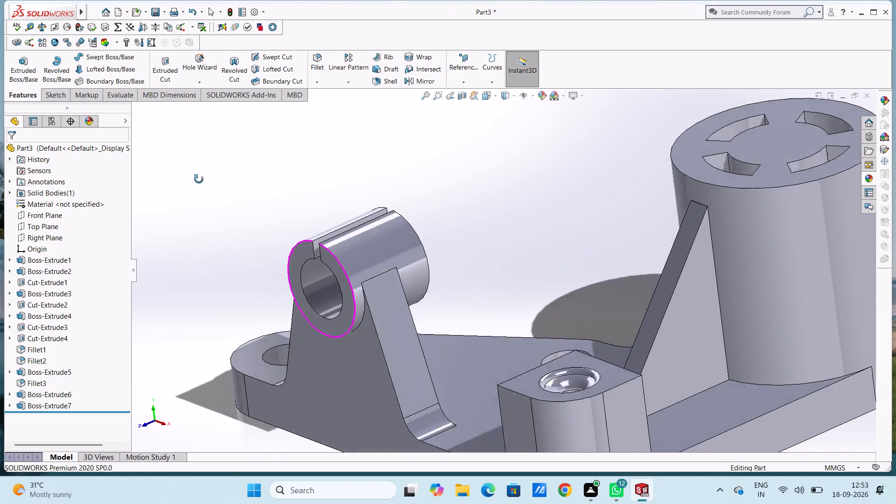
{"action": "middle_click_drag", "start_coordinate": [199, 179], "coordinate": [170, 190]}
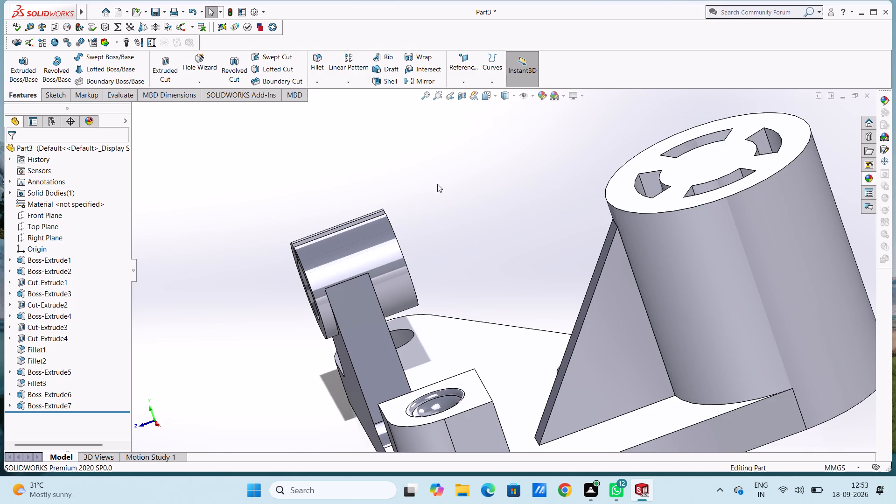
{"action": "middle_click_drag", "start_coordinate": [439, 186], "coordinate": [467, 226]}
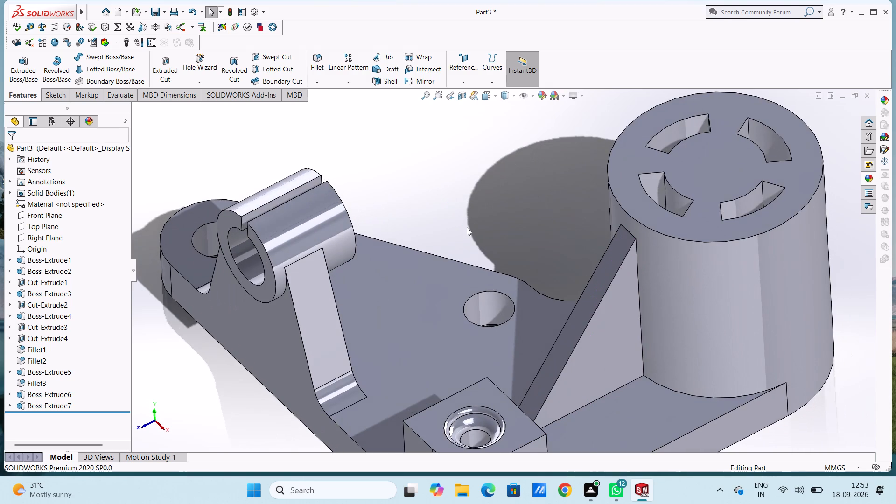
{"action": "key", "text": "ctrl+5"}
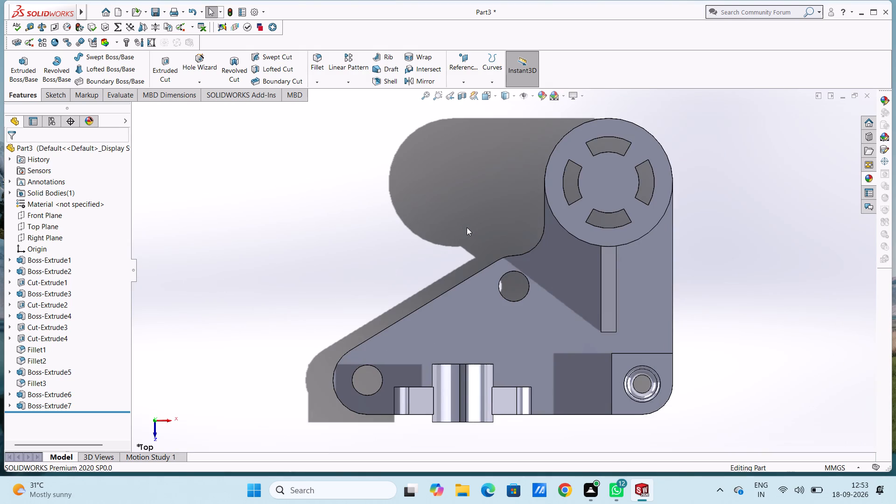
{"action": "left_click", "coordinate": [466, 57]}
{"action": "left_click", "coordinate": [468, 97]}
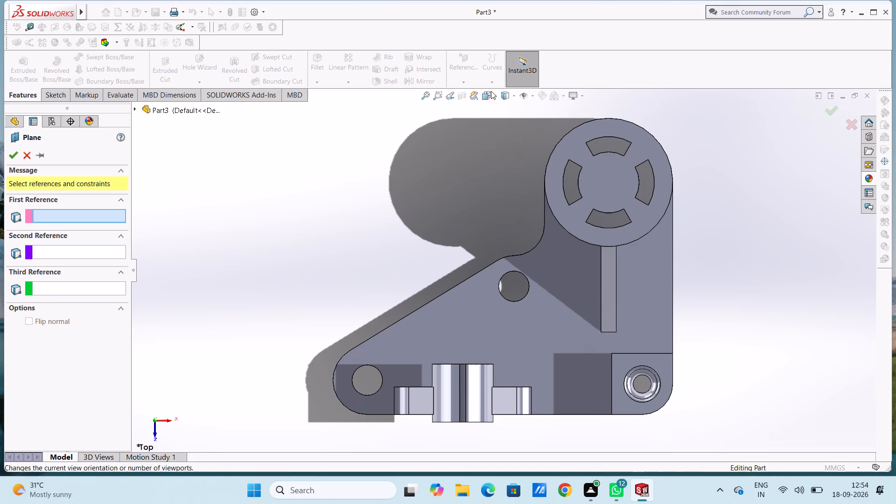
{"action": "left_click", "coordinate": [135, 109]}
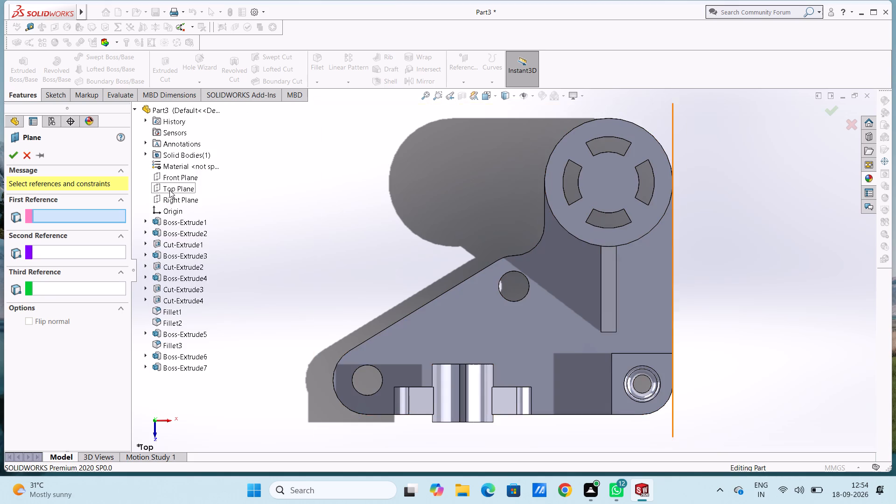
{"action": "left_click", "coordinate": [172, 177]}
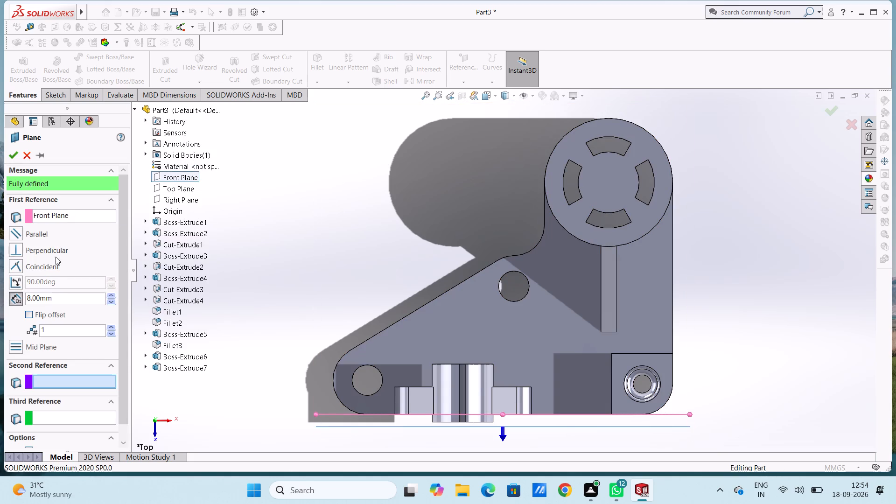
{"action": "double_click", "coordinate": [59, 296]}
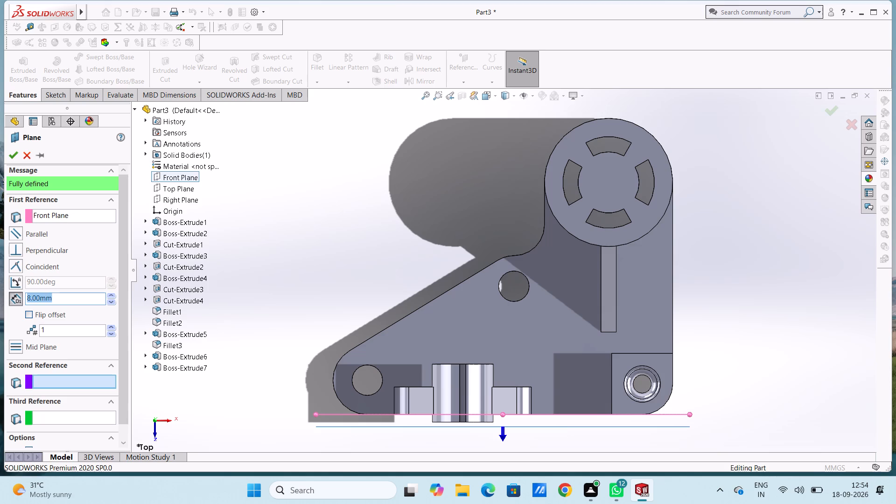
{"action": "type", "text": "33"}
{"action": "key", "text": "Return"}
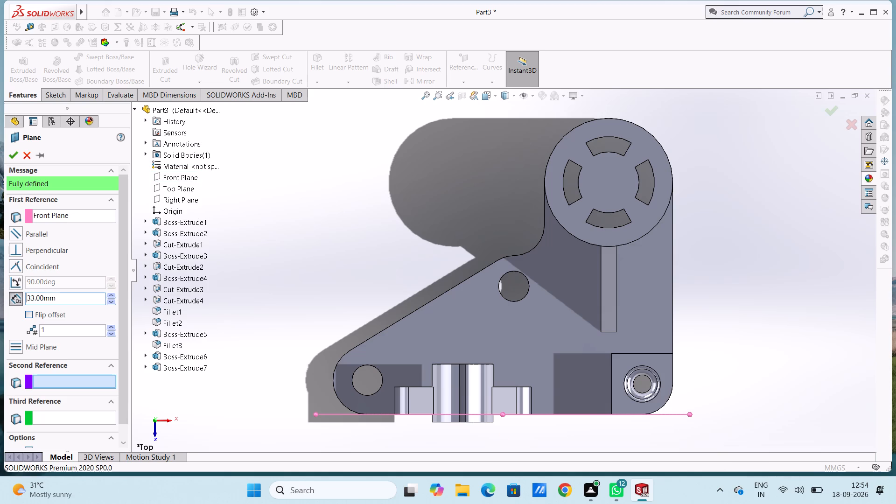
{"action": "left_click", "coordinate": [31, 317]}
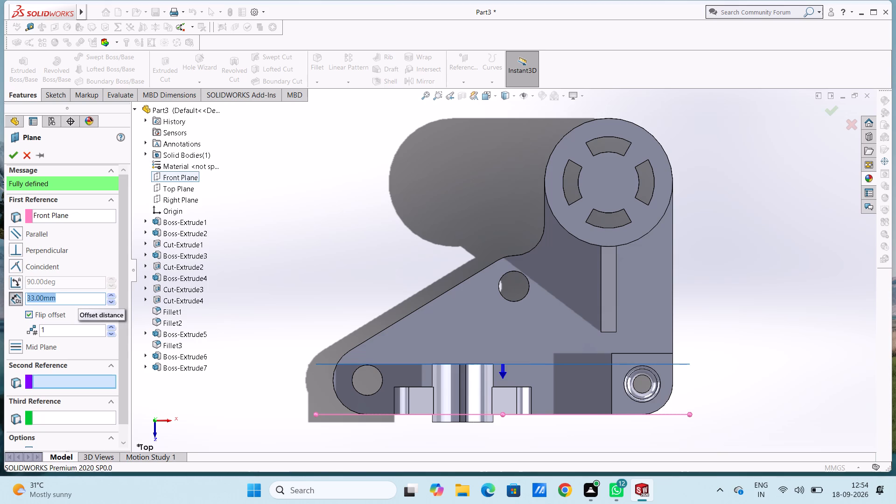
{"action": "type", "text": "58"}
{"action": "key", "text": "Return"}
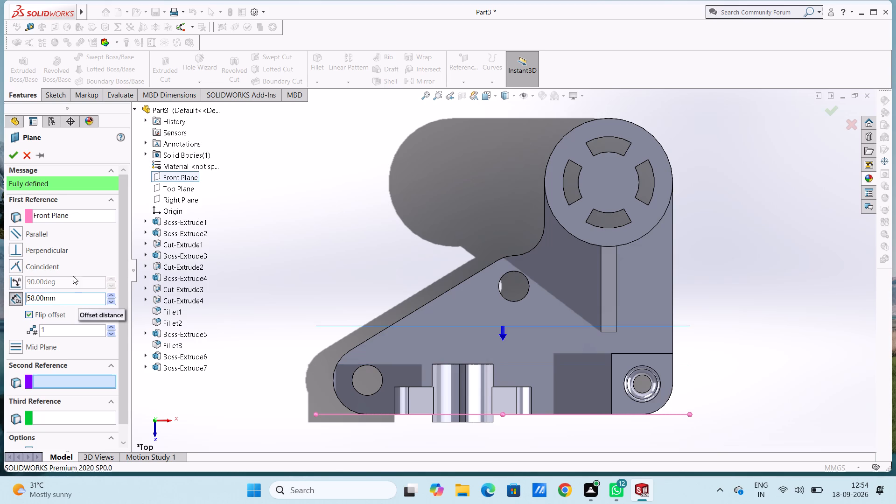
{"action": "left_click", "coordinate": [9, 157]}
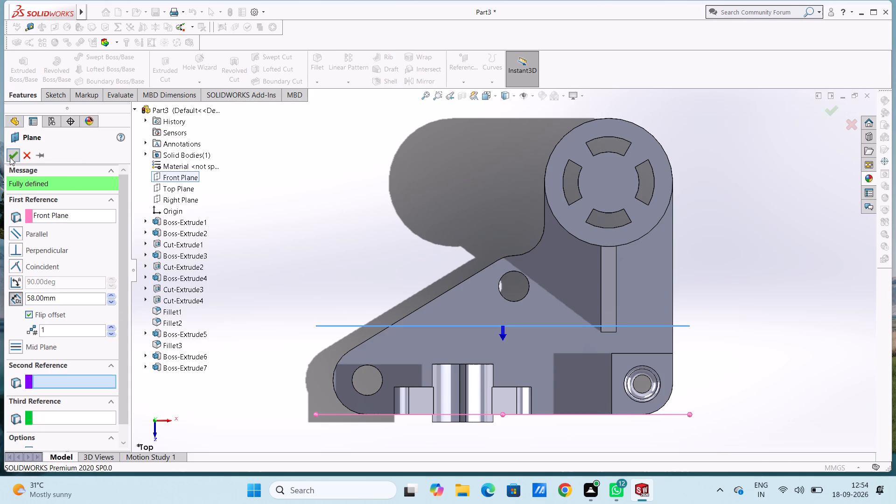
{"action": "left_click", "coordinate": [222, 203]}
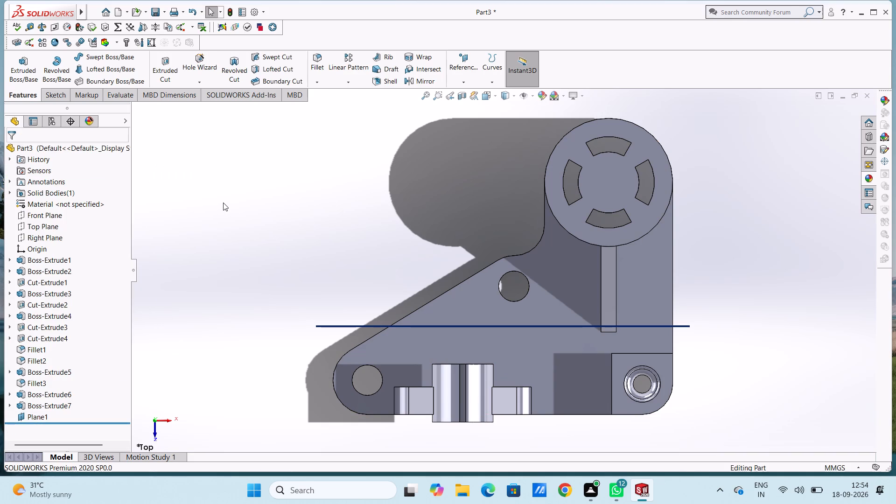
Start a new sketch on the new offset plane, seen in the Back view.
{"action": "middle_click_drag", "start_coordinate": [260, 224], "coordinate": [232, 233]}
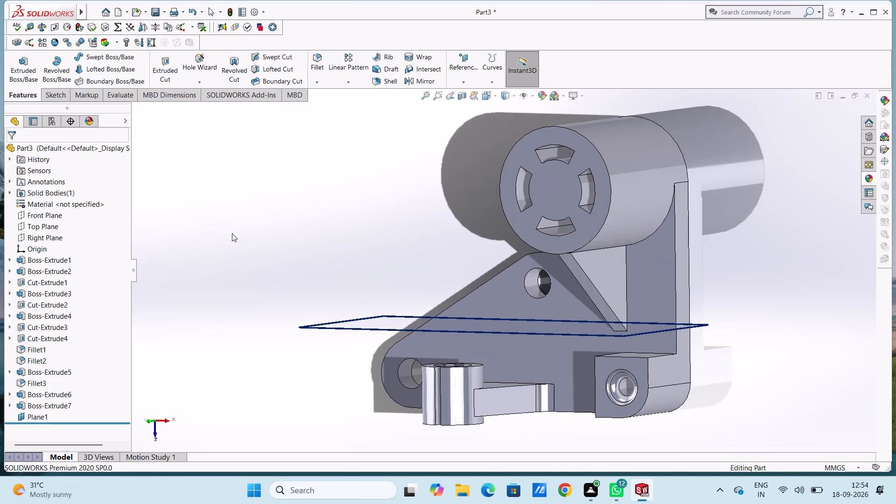
{"action": "key", "text": "ctrl+1"}
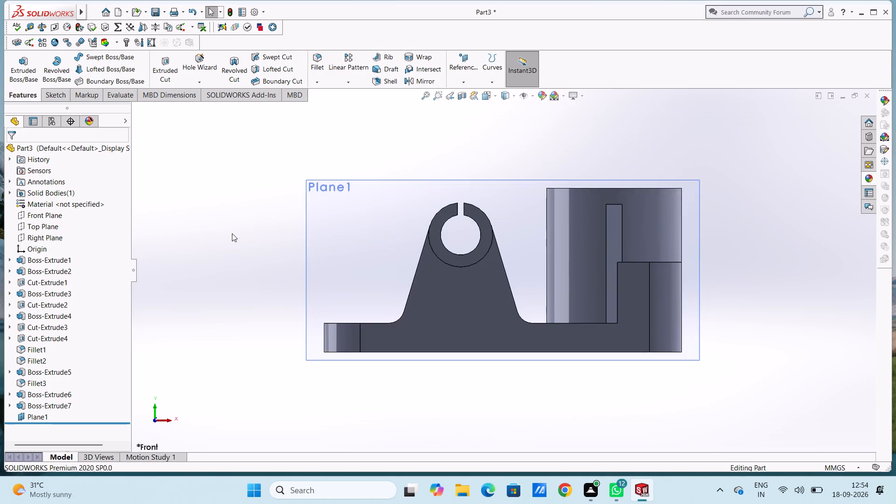
{"action": "key", "text": "ctrl+2"}
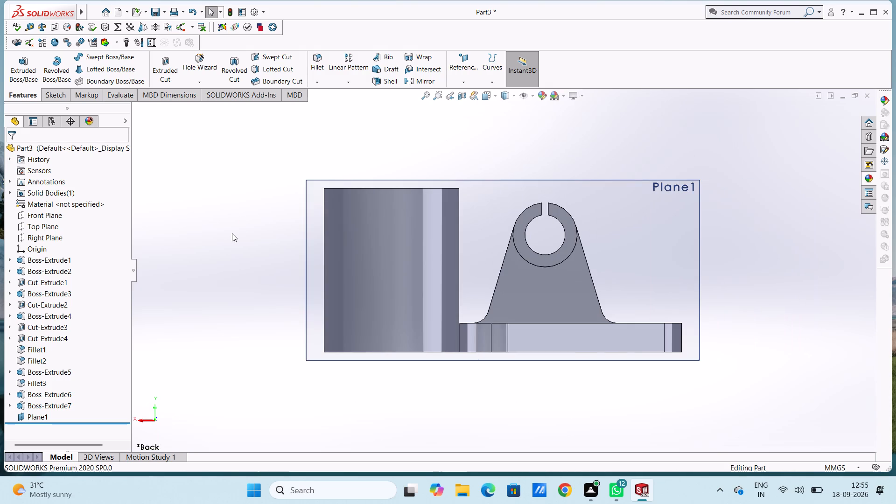
{"action": "left_click", "coordinate": [627, 225]}
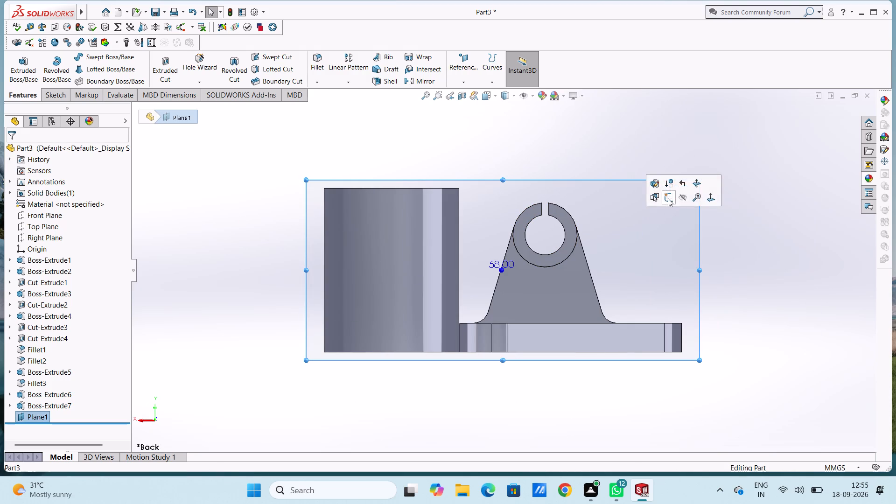
{"action": "left_click", "coordinate": [668, 198]}
{"action": "left_click", "coordinate": [645, 141]}
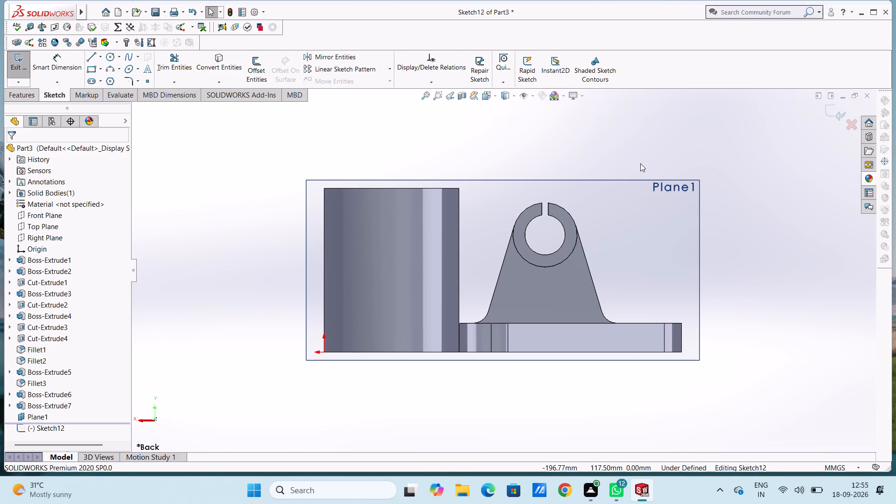
Trace the ring's inner bore with a three-point arc of about 12.5 mm radius, ending at the slot's inner corners.
{"action": "left_click", "coordinate": [113, 61]}
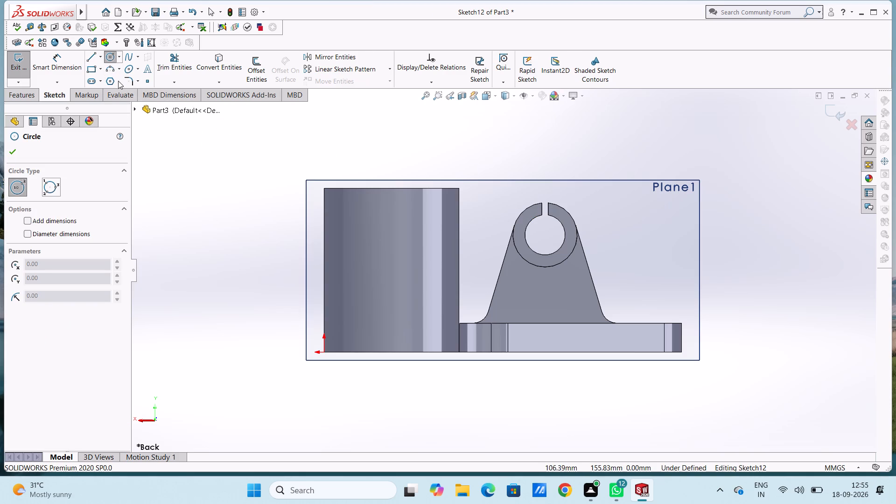
{"action": "left_click", "coordinate": [112, 71]}
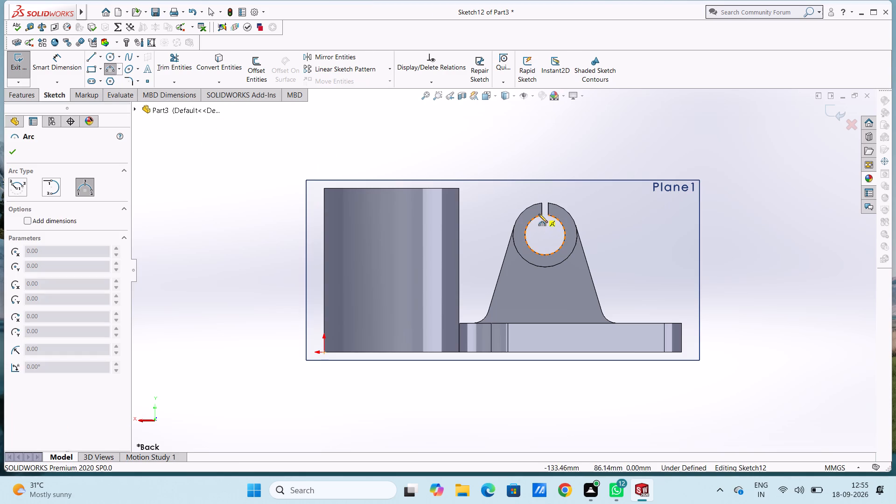
{"action": "left_click", "coordinate": [541, 214]}
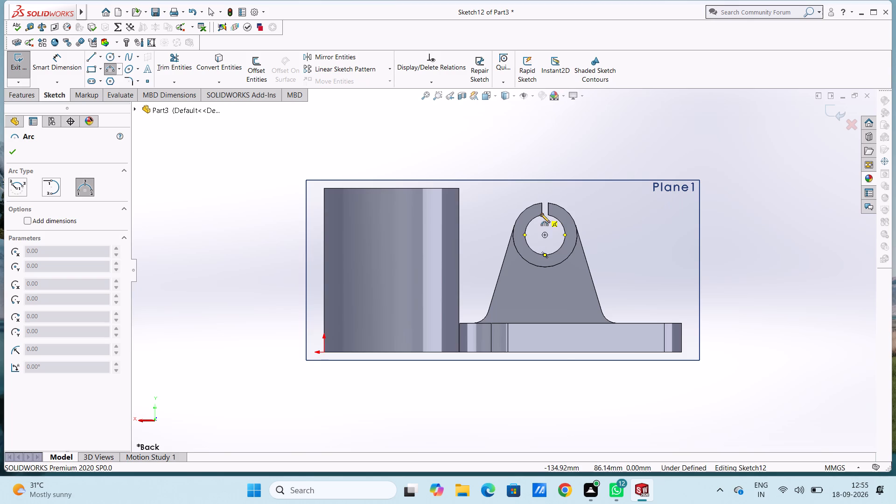
{"action": "left_click", "coordinate": [549, 215]}
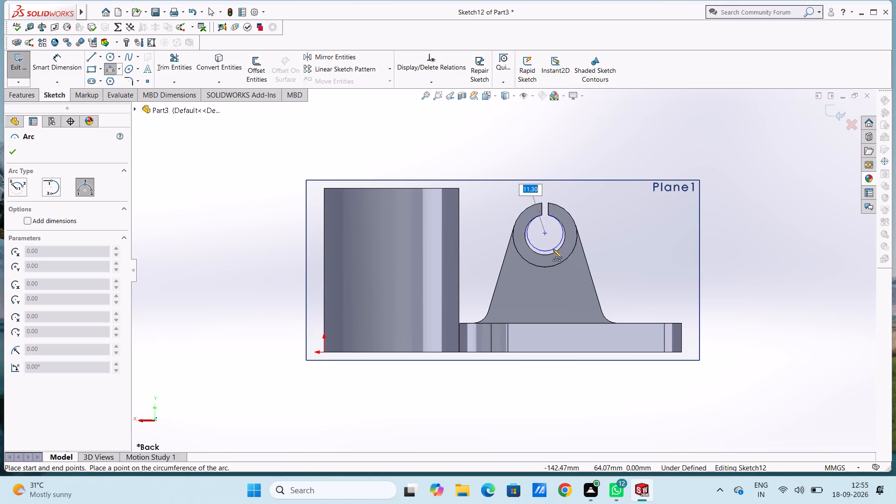
{"action": "left_click", "coordinate": [554, 251]}
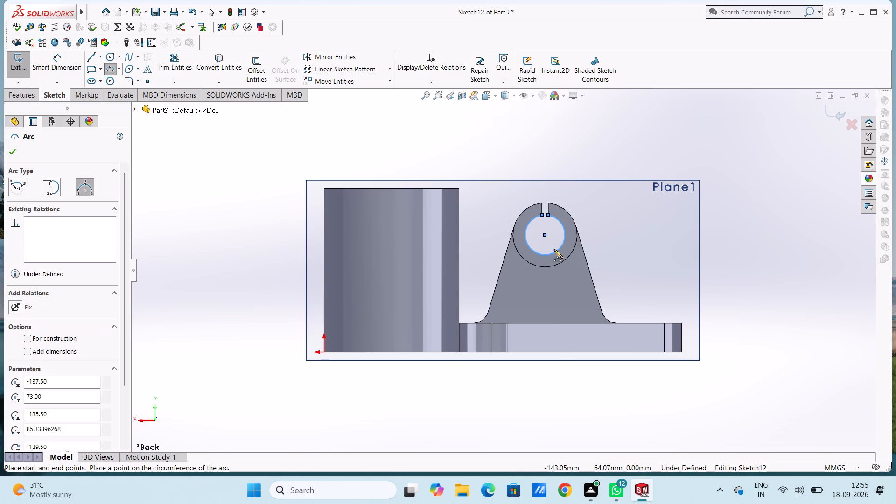
{"action": "key", "text": "Escape"}
{"action": "key", "text": "Escape"}
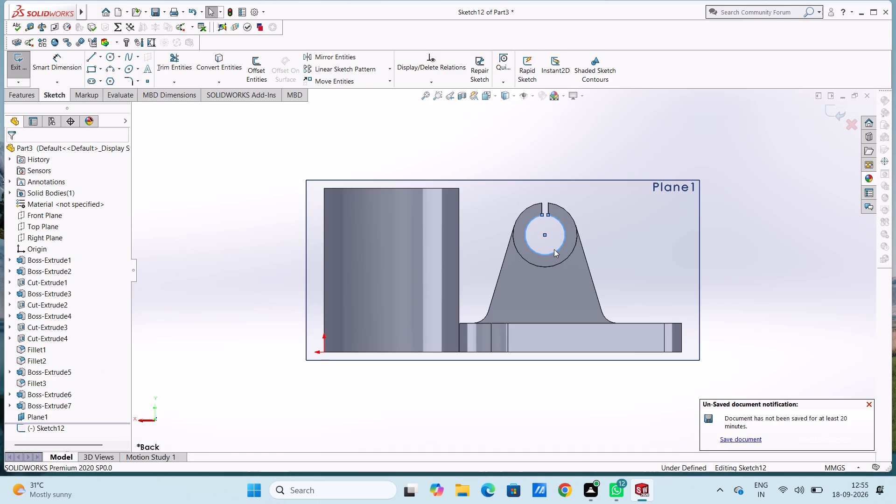
Dimension the bore arc at R12.50.
{"action": "left_click", "coordinate": [48, 69]}
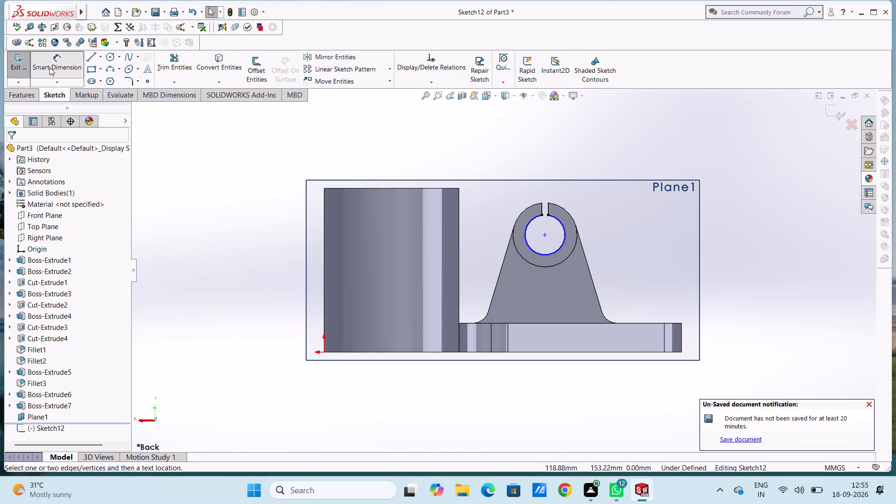
{"action": "left_click", "coordinate": [542, 254]}
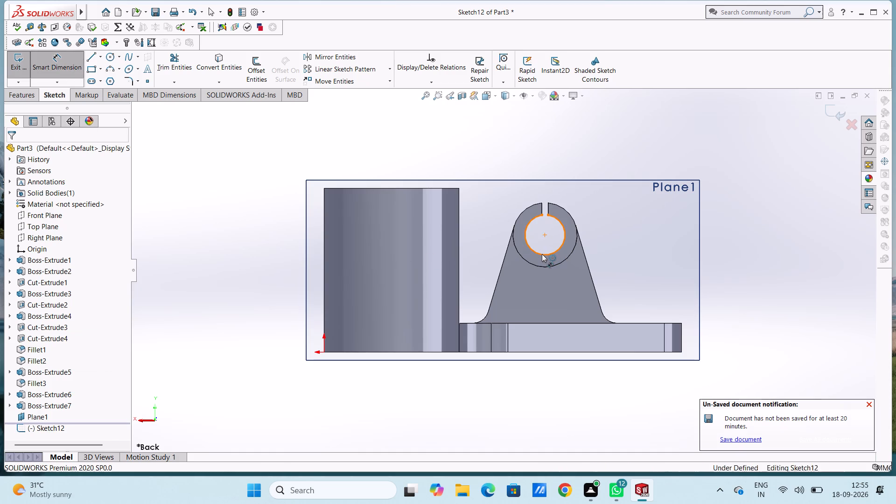
{"action": "left_click", "coordinate": [429, 399]}
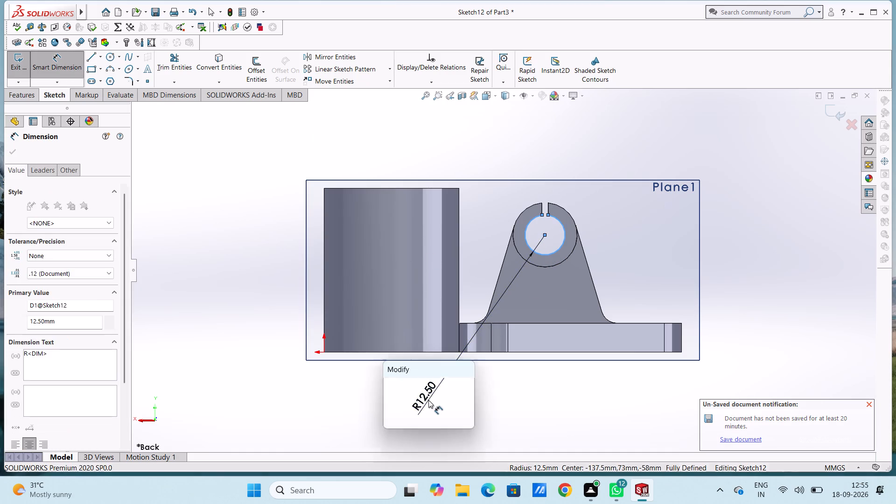
{"action": "left_click", "coordinate": [390, 385]}
{"action": "left_click", "coordinate": [361, 390]}
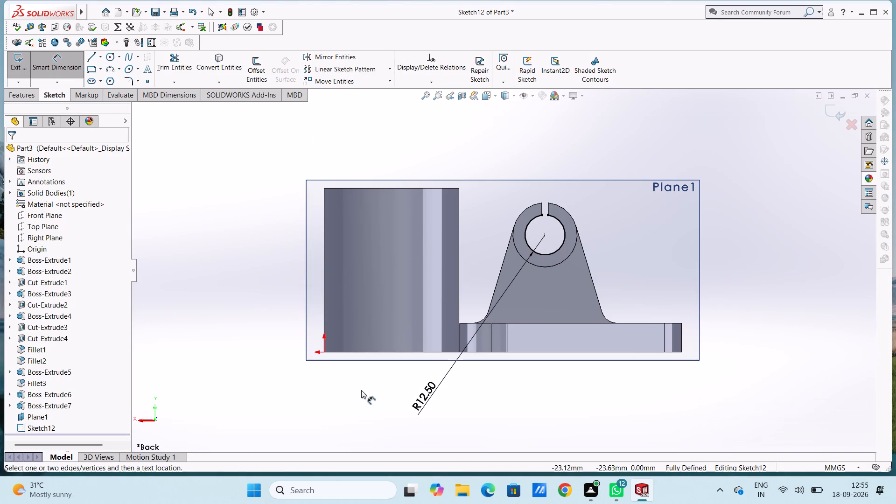
{"action": "key", "text": "Escape"}
{"action": "key", "text": "Escape"}
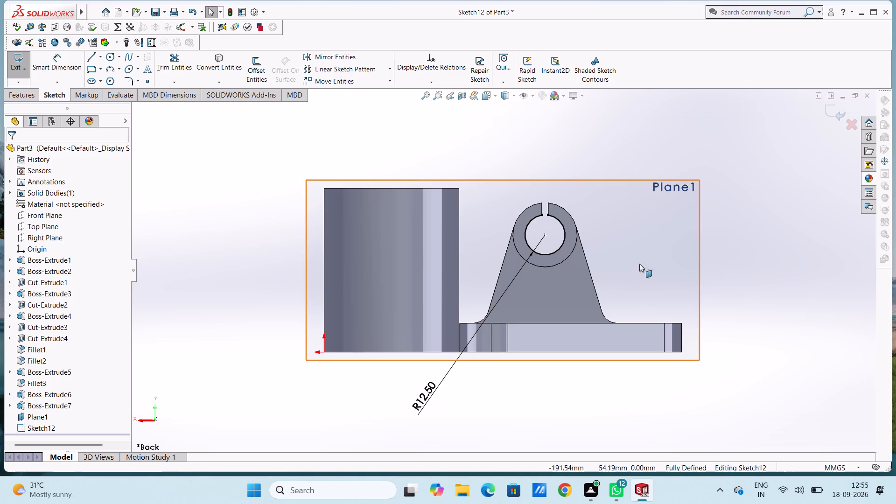
Start an Extruded Boss/Base from the R12.50 arc sketch on the offset plane.
{"action": "middle_click_drag", "start_coordinate": [773, 194], "coordinate": [742, 243]}
{"action": "scroll", "coordinate": [767, 211], "scroll_direction": "up", "scroll_amount": 1}
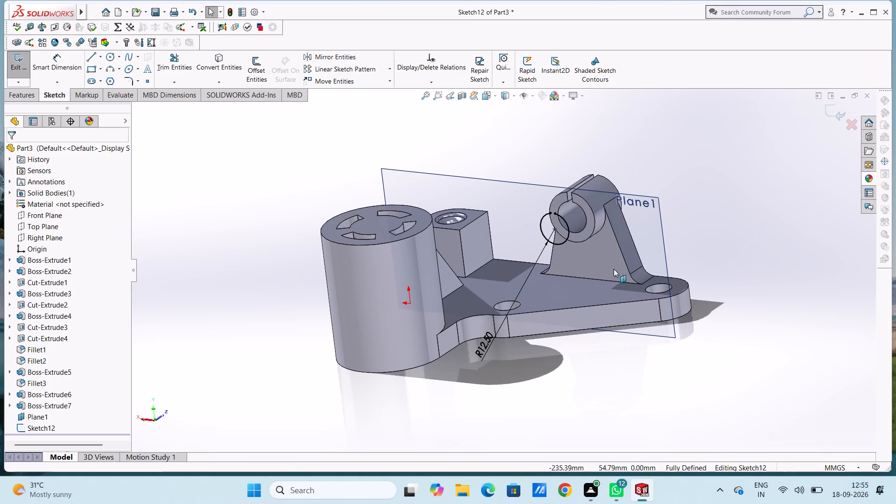
{"action": "left_click", "coordinate": [34, 94]}
{"action": "left_click", "coordinate": [28, 75]}
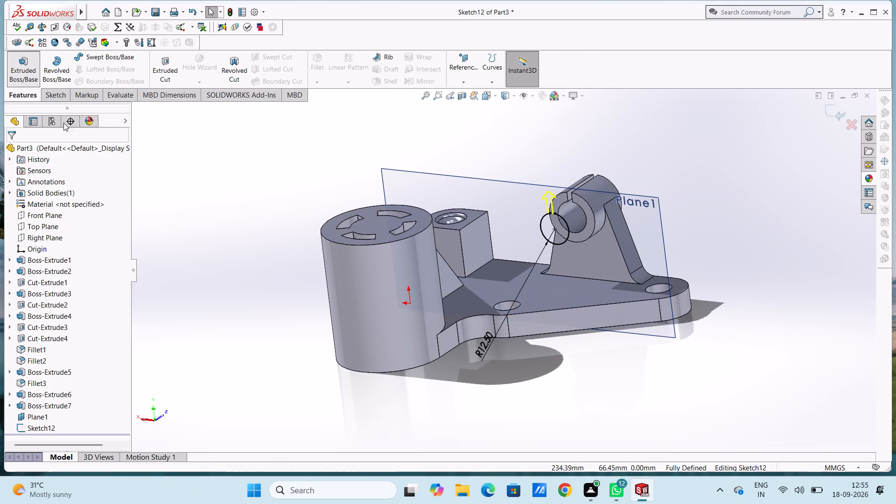
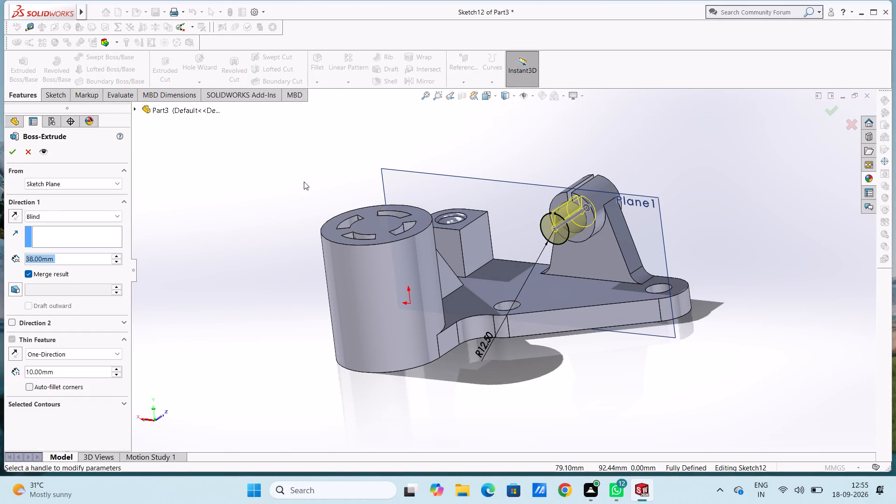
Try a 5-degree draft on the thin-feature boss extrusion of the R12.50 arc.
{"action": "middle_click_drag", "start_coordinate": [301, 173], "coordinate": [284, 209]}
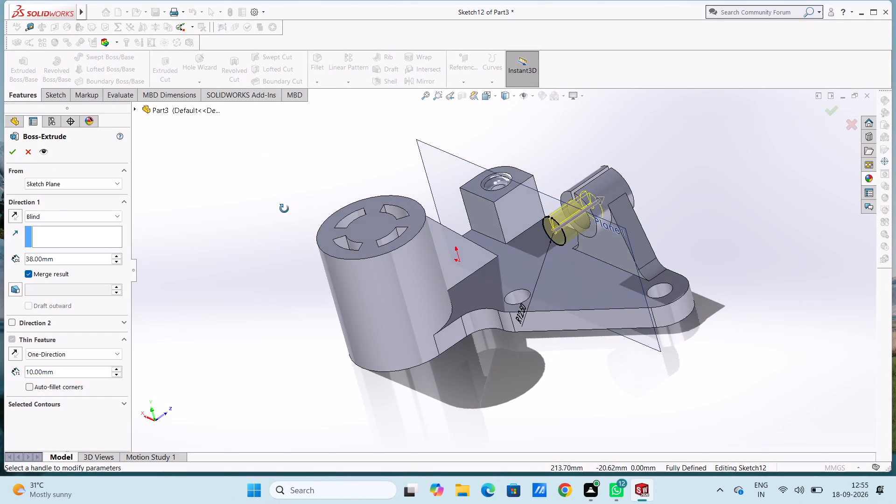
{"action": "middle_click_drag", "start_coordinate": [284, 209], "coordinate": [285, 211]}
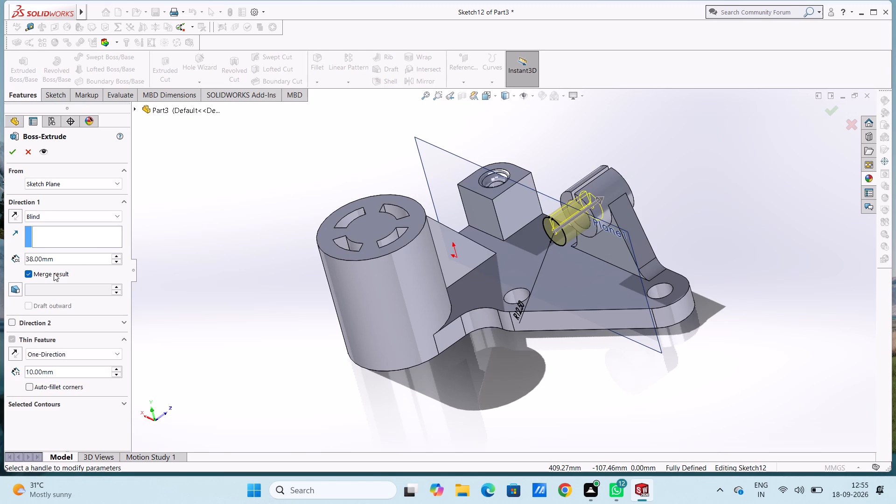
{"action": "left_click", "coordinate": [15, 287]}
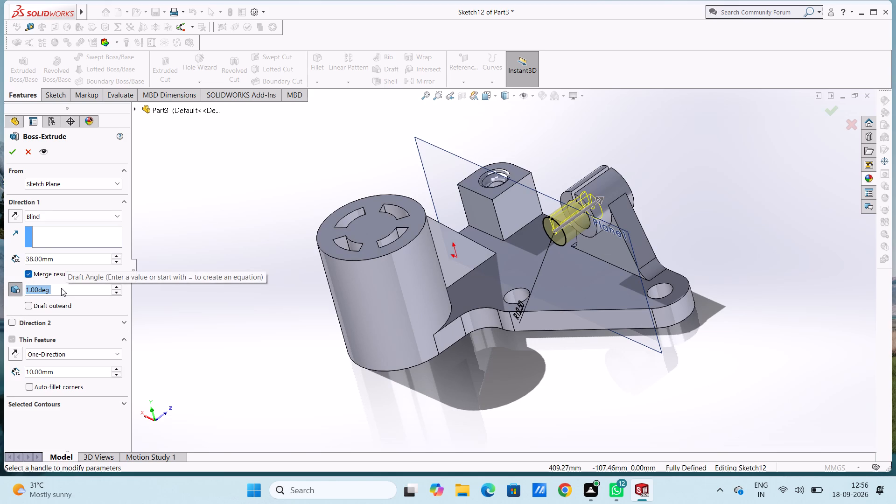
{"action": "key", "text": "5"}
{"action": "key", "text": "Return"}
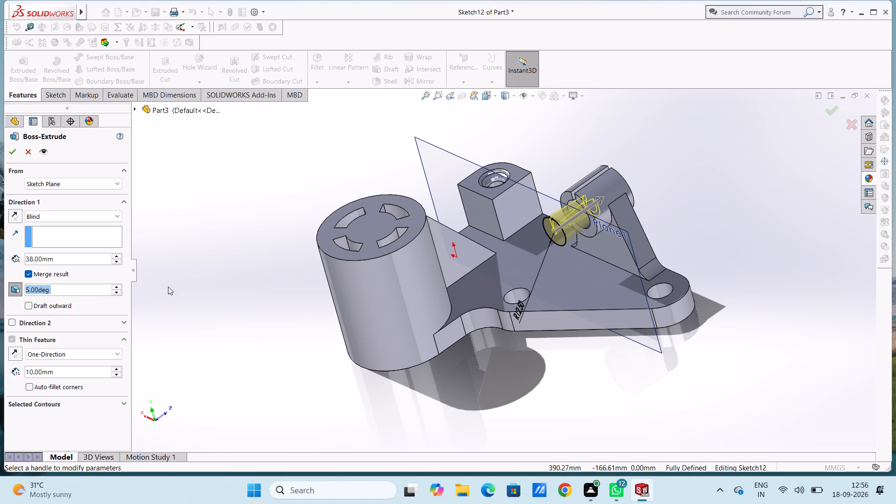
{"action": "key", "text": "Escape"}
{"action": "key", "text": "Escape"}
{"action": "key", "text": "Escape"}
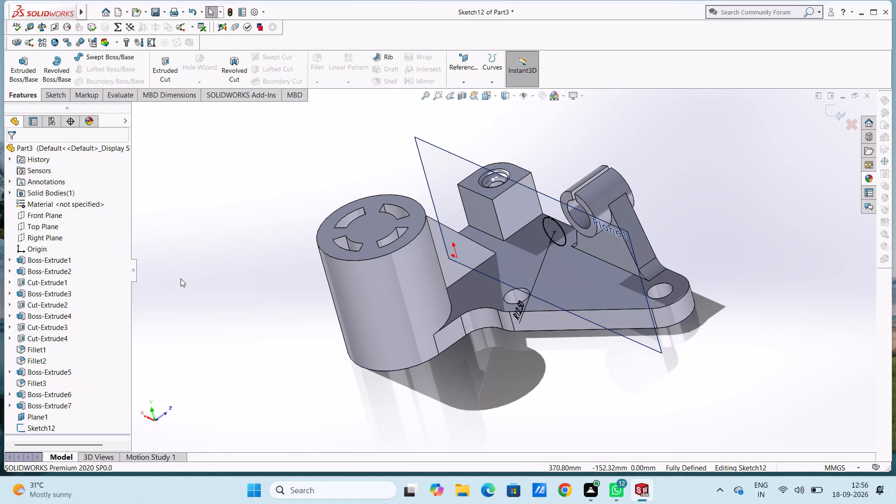
Undo the R12.50 arc sketch and the offset plane it was drawn on.
{"action": "key", "text": "ctrl+z"}
{"action": "key", "text": "ctrl+z"}
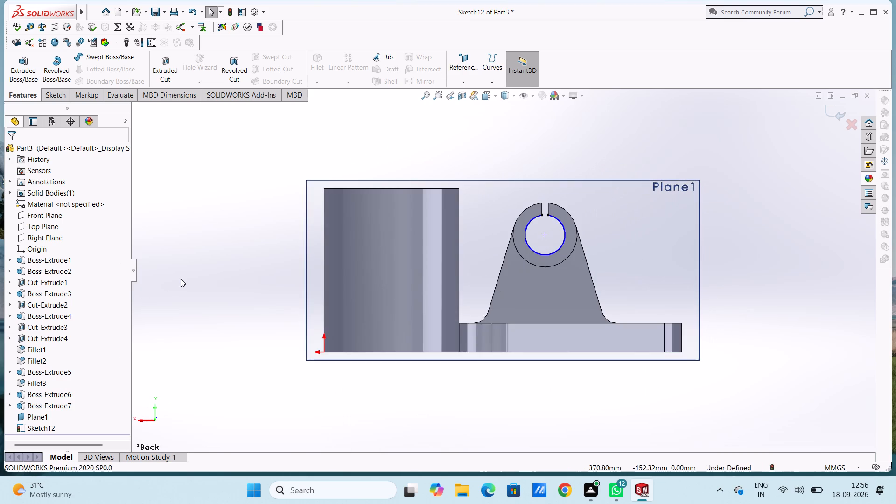
{"action": "key", "text": "ctrl+z"}
{"action": "key", "text": "ctrl+z"}
{"action": "key", "text": "ctrl+z"}
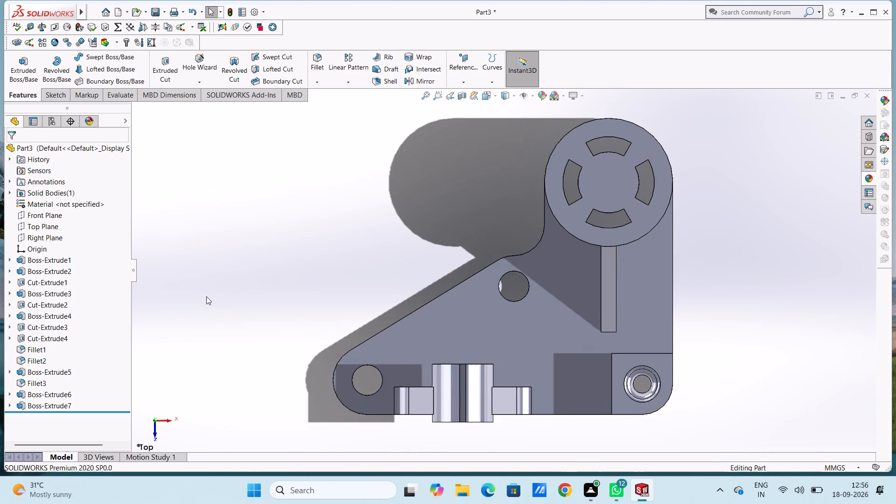
Start a new sketch on the split ring's rear end face, seen in the Back view.
{"action": "key", "text": "ctrl+2"}
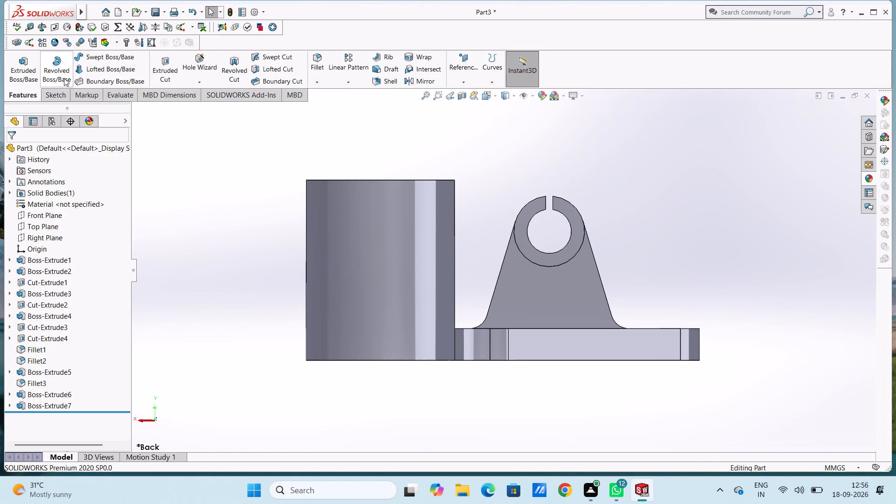
{"action": "left_click", "coordinate": [532, 207]}
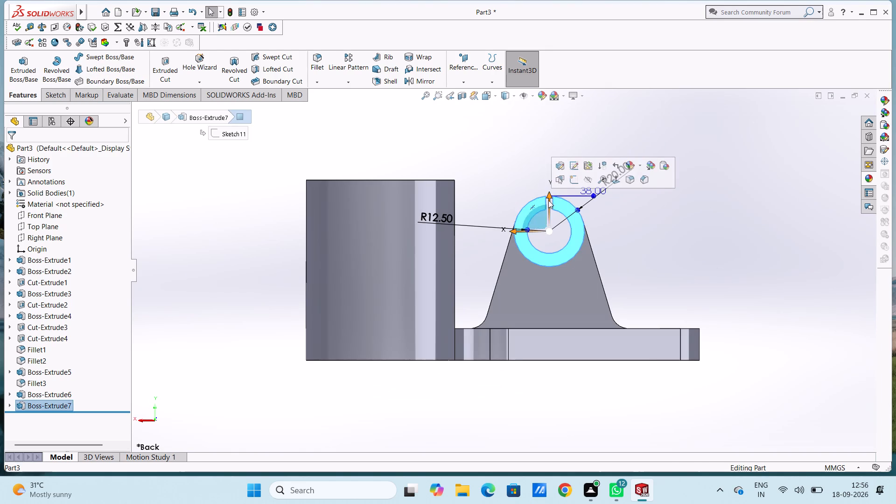
{"action": "left_click", "coordinate": [572, 176]}
{"action": "left_click", "coordinate": [530, 160]}
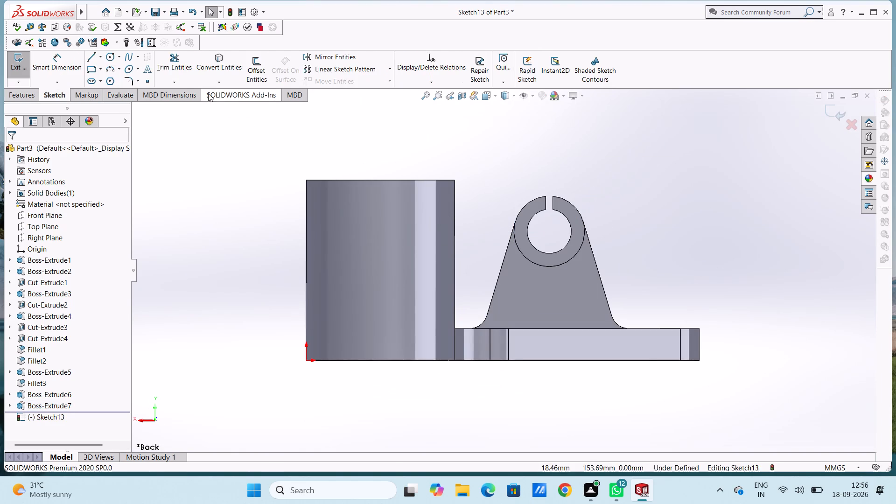
Trace the ring's outer edge with a three-point arc of about 20 mm radius, ending at the slot's outer corners.
{"action": "left_click", "coordinate": [113, 67]}
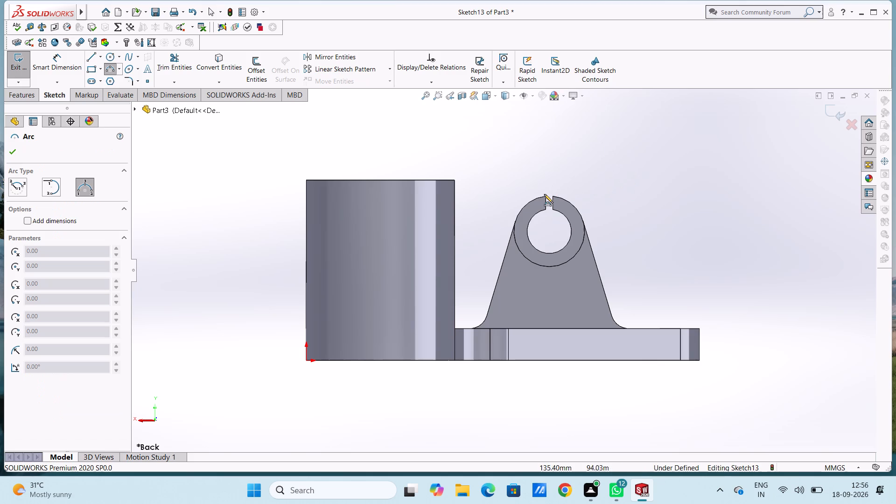
{"action": "left_click", "coordinate": [544, 197]}
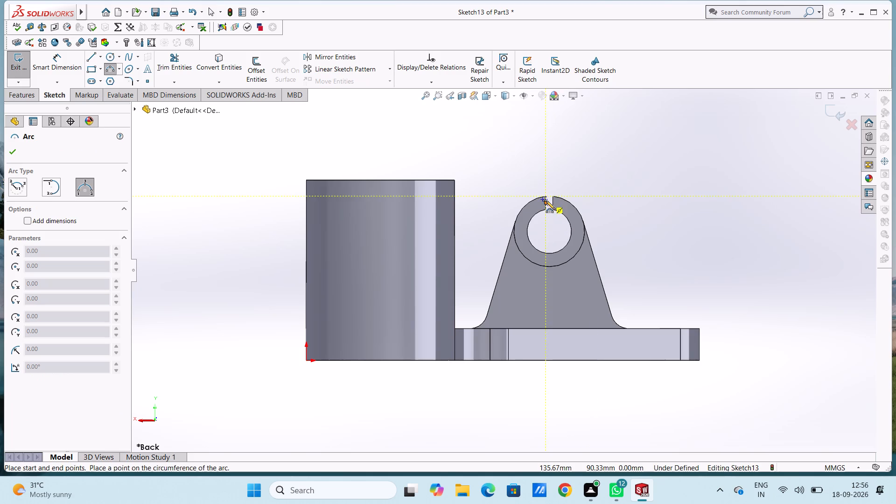
{"action": "scroll", "coordinate": [546, 201], "scroll_direction": "down", "scroll_amount": 4}
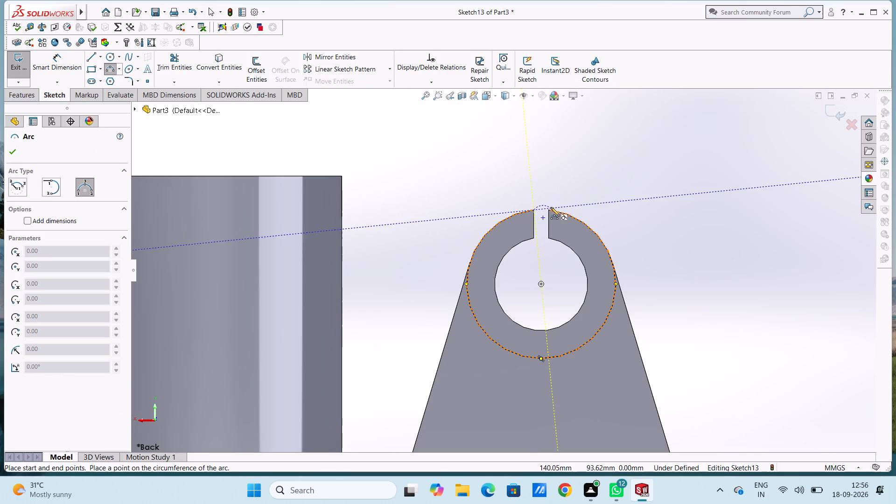
{"action": "left_click", "coordinate": [547, 211]}
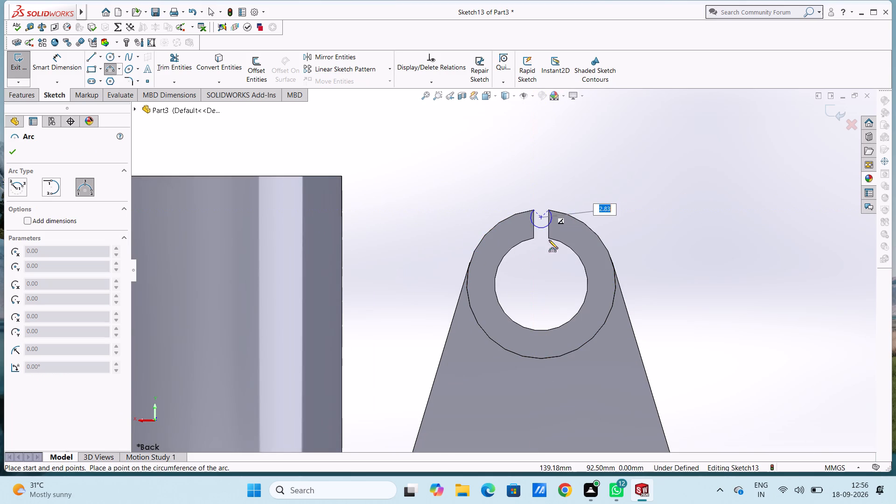
{"action": "left_click", "coordinate": [578, 346]}
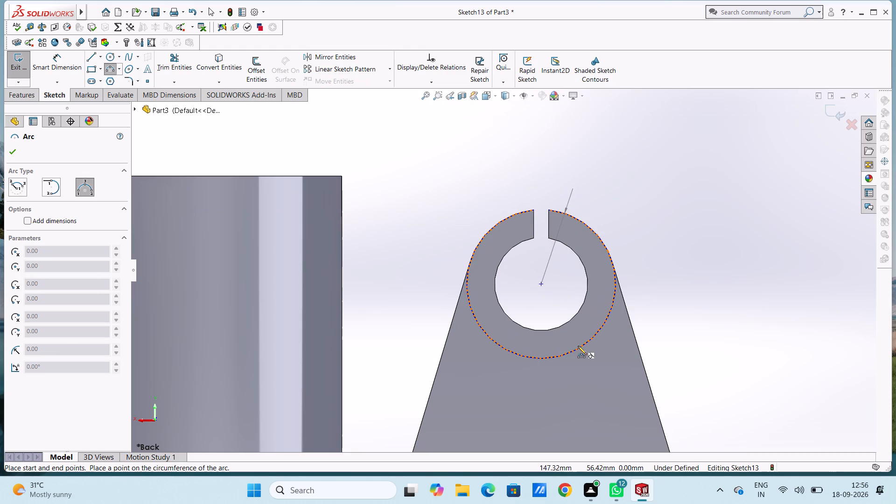
{"action": "key", "text": "Escape"}
{"action": "key", "text": "Escape"}
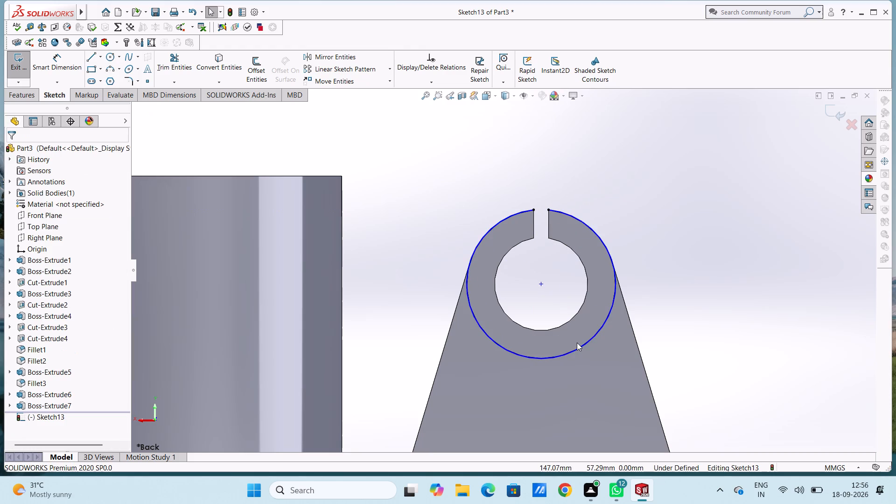
Dimension the outer arc at R20.00.
{"action": "left_click", "coordinate": [64, 74]}
{"action": "left_click", "coordinate": [508, 352]}
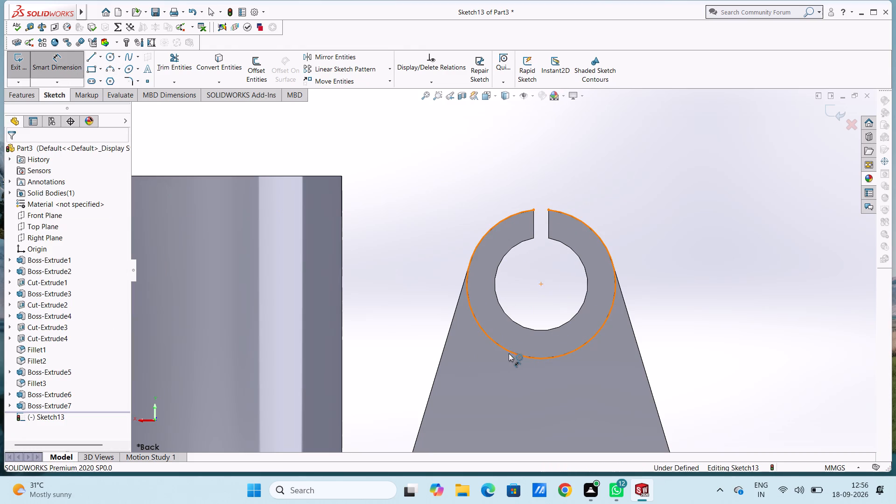
{"action": "left_click", "coordinate": [719, 357]}
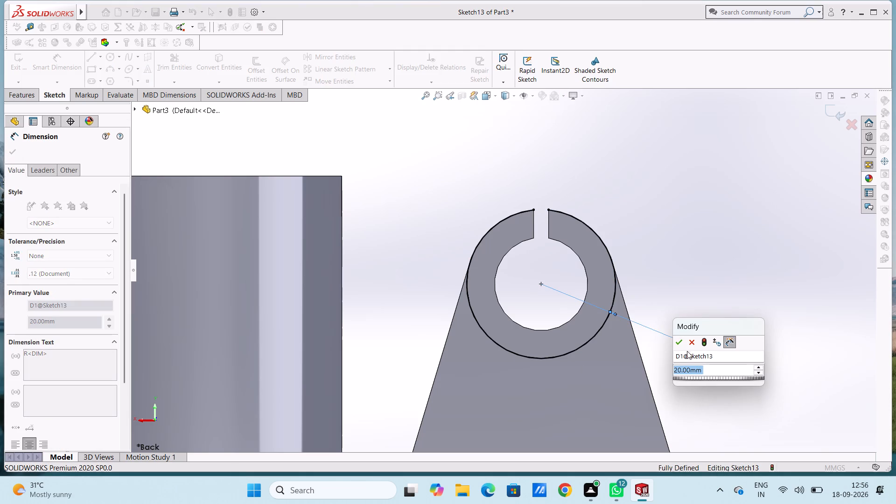
{"action": "left_click", "coordinate": [681, 345]}
{"action": "left_click", "coordinate": [701, 302]}
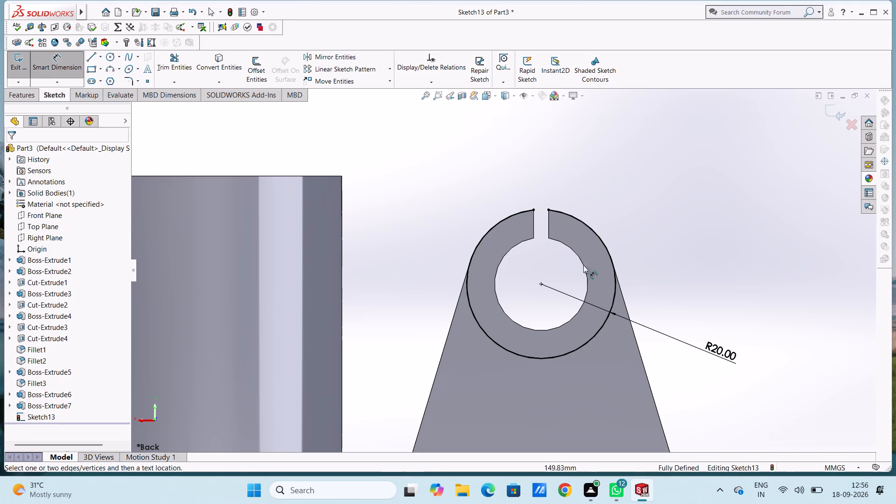
Trace the ring's inner bore with a three-point arc starting and ending at the slot's inner corners.
{"action": "left_click", "coordinate": [113, 71]}
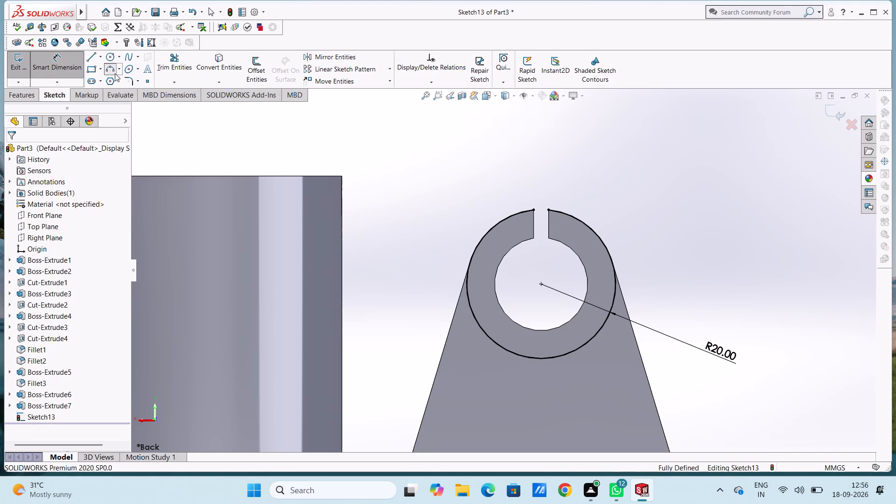
{"action": "left_click", "coordinate": [533, 239]}
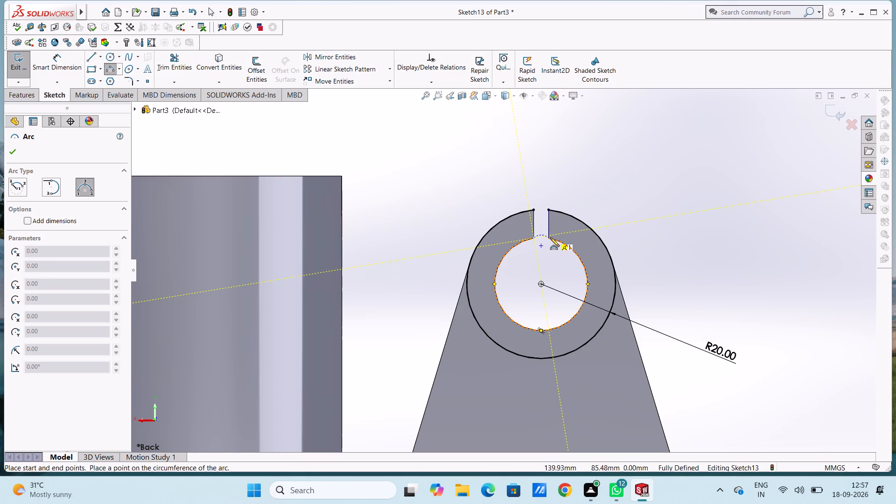
{"action": "left_click", "coordinate": [547, 239]}
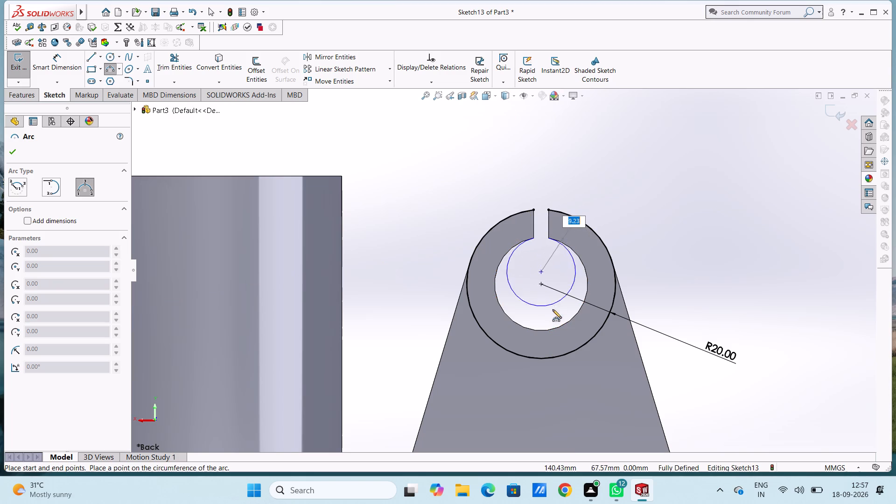
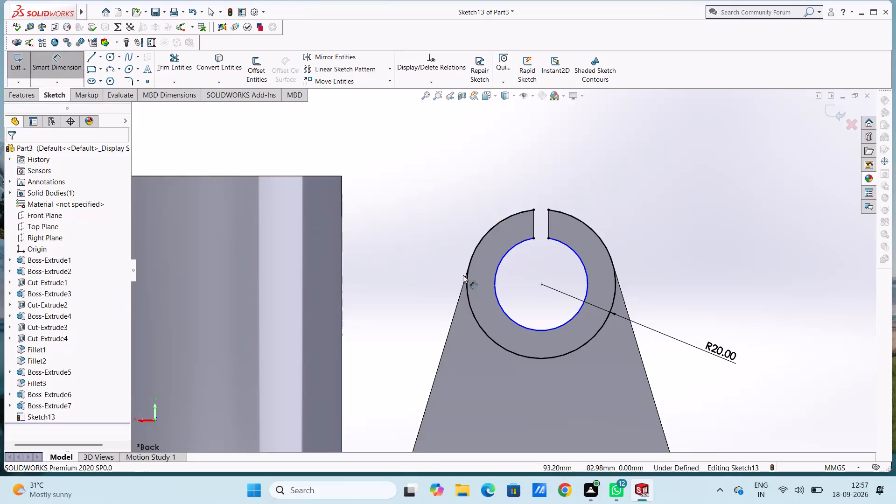
Dimension the inner bore arc of the ring sketch at R12.50.
{"action": "scroll", "coordinate": [538, 323], "scroll_direction": "down", "scroll_amount": 2}
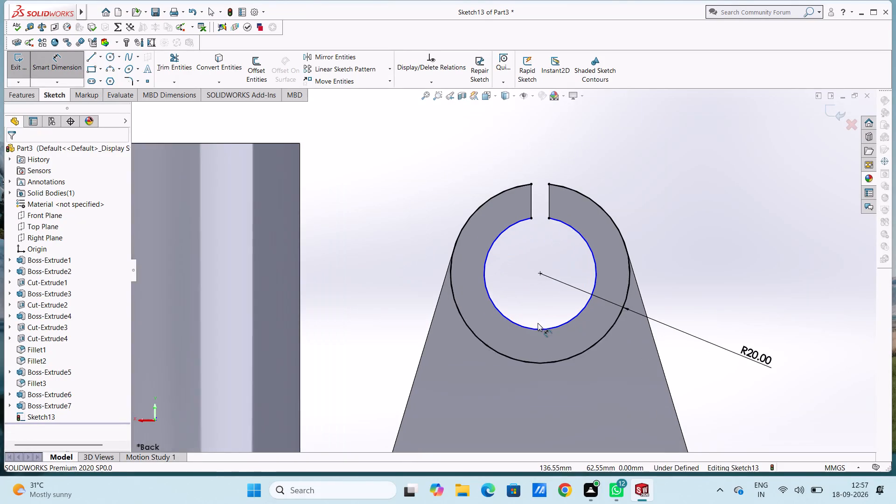
{"action": "scroll", "coordinate": [538, 321], "scroll_direction": "up", "scroll_amount": 5}
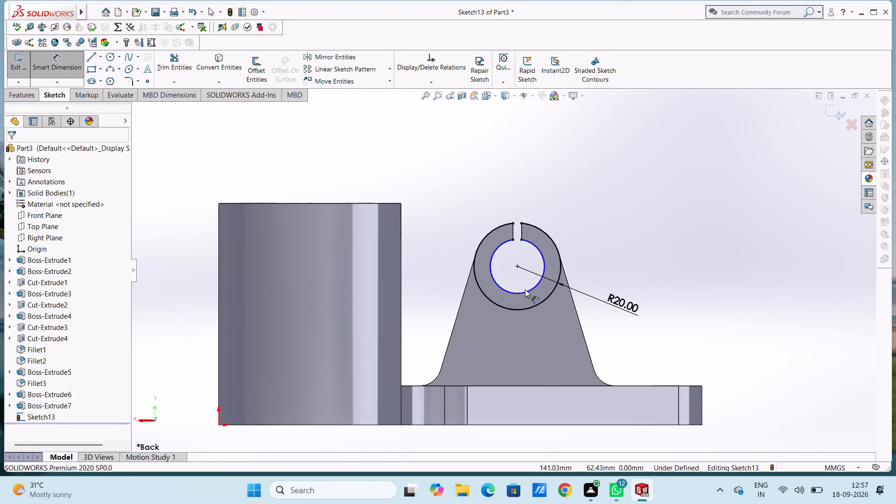
{"action": "left_click", "coordinate": [525, 291]}
{"action": "left_click", "coordinate": [444, 378]}
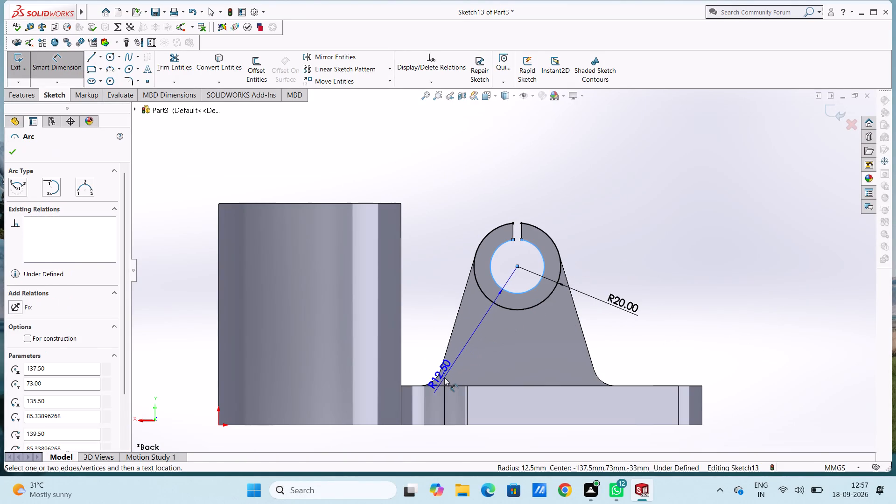
{"action": "left_click", "coordinate": [409, 360]}
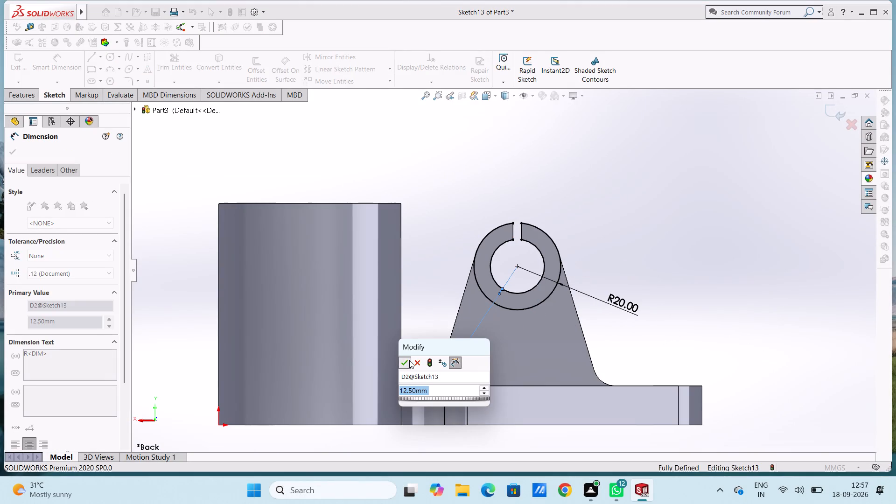
{"action": "left_click", "coordinate": [428, 284]}
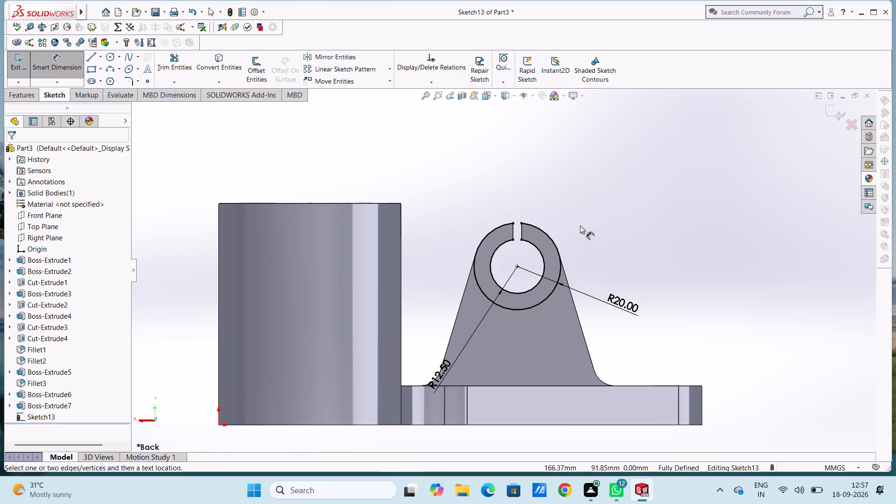
{"action": "key", "text": "Escape"}
{"action": "key", "text": "Escape"}
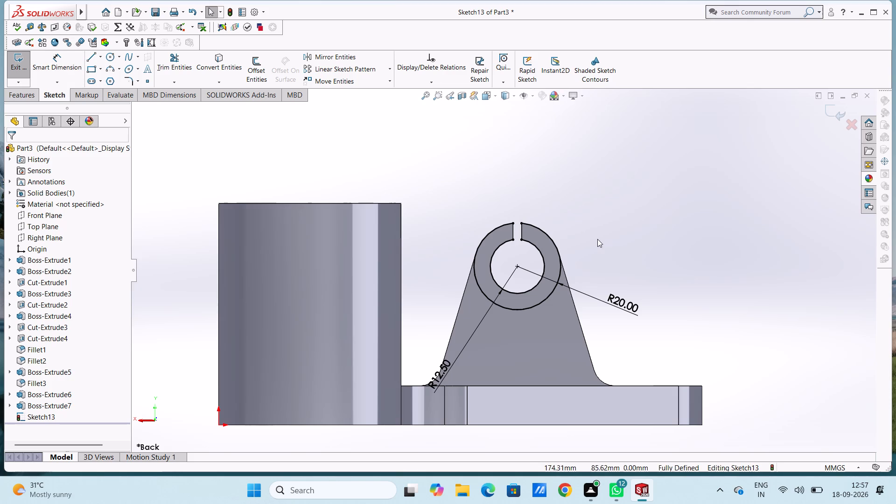
Close the split ring profile with two vertical lines along the slot sides, joining the inner and outer arc ends.
{"action": "left_click", "coordinate": [88, 58]}
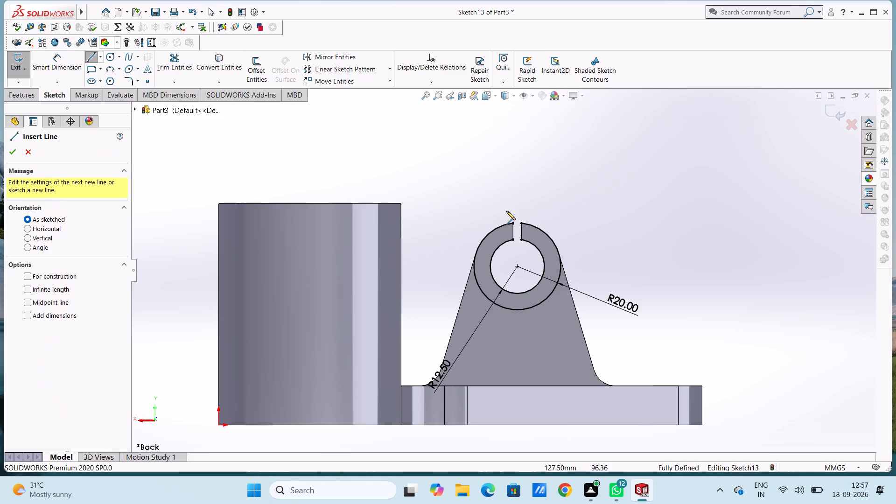
{"action": "left_click", "coordinate": [515, 223]}
{"action": "left_click", "coordinate": [513, 240]}
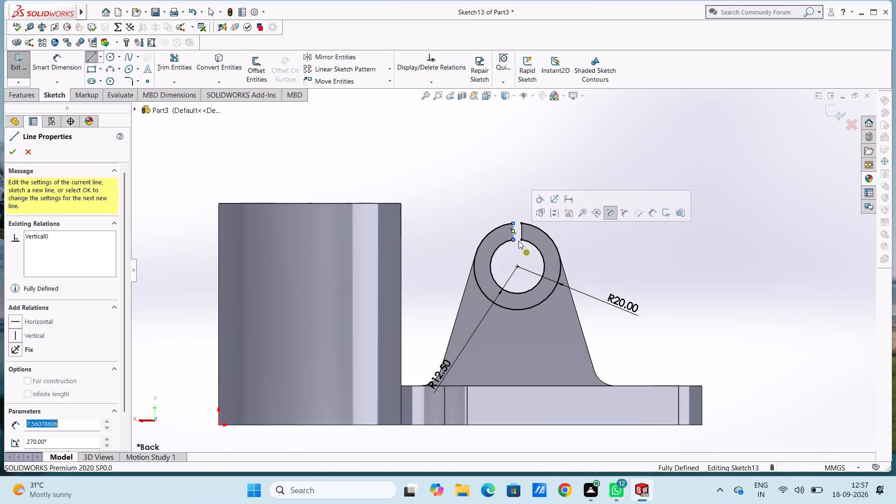
{"action": "left_click", "coordinate": [519, 241]}
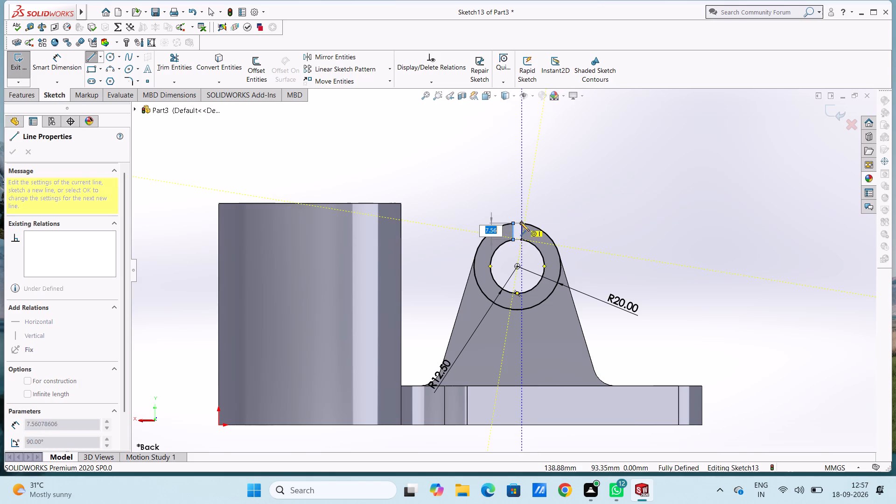
{"action": "left_click", "coordinate": [520, 222]}
{"action": "key", "text": "Escape"}
{"action": "key", "text": "Escape"}
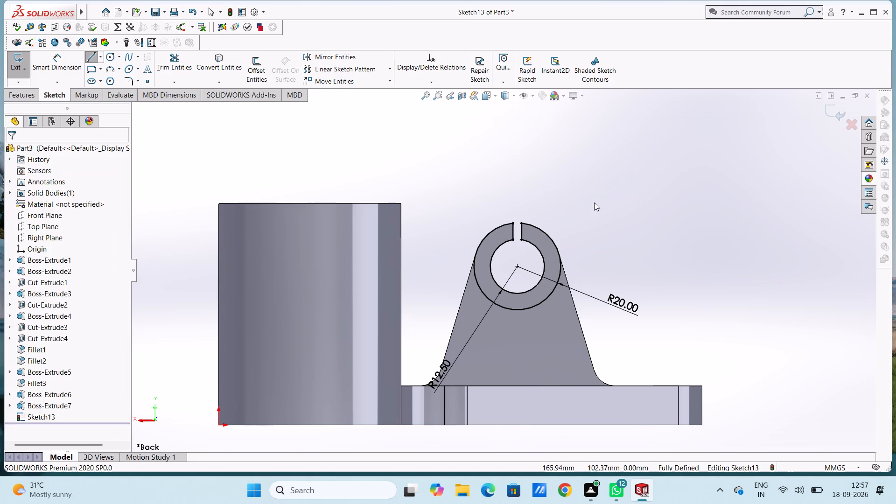
Start a blind Boss-Extrude of the ring profile, 20 mm deep with a 5° inward draft and merged result.
{"action": "middle_click_drag", "start_coordinate": [651, 208], "coordinate": [635, 247]}
{"action": "middle_click_drag", "start_coordinate": [707, 174], "coordinate": [673, 212]}
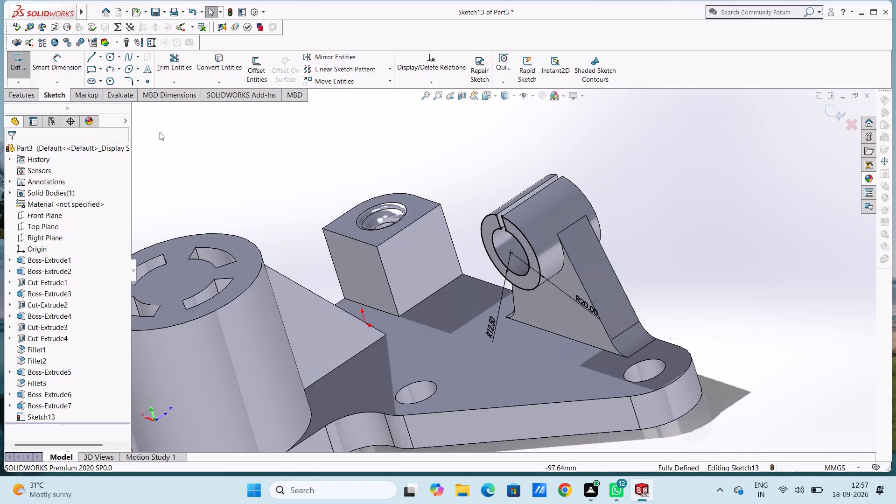
{"action": "left_click", "coordinate": [32, 97]}
{"action": "left_click_drag", "start_coordinate": [24, 70], "coordinate": [25, 75]}
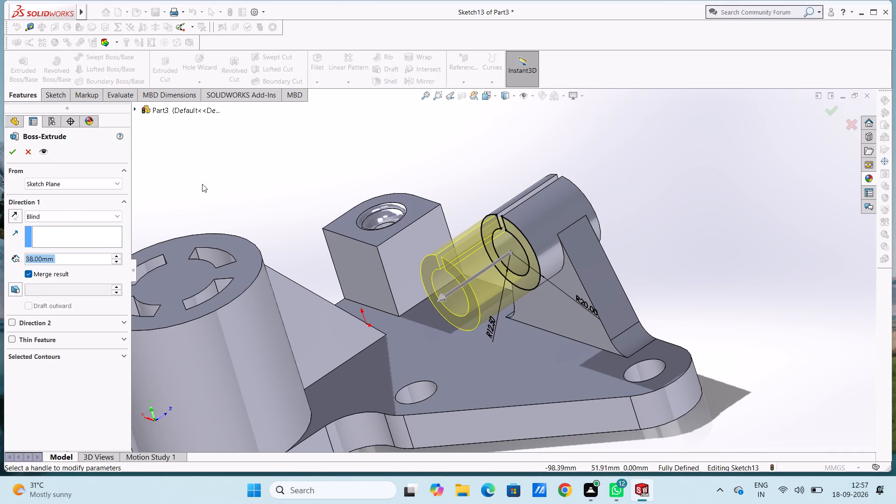
{"action": "type", "text": "20"}
{"action": "key", "text": "Return"}
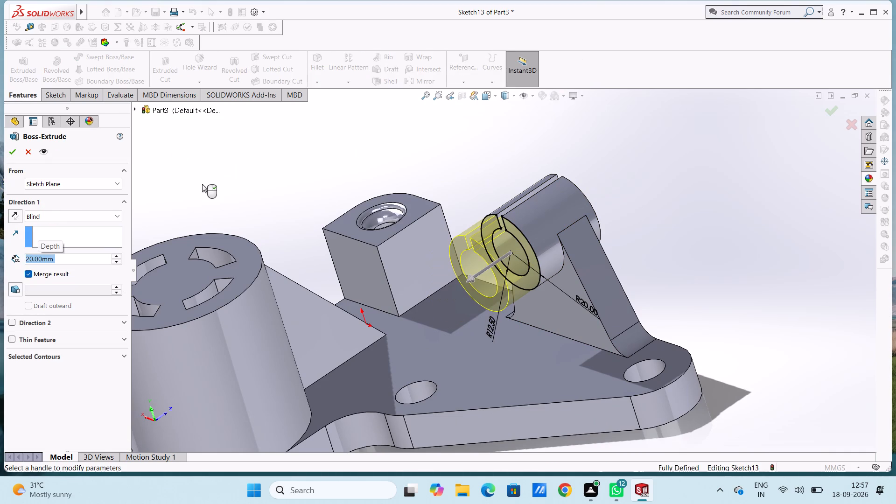
{"action": "left_click", "coordinate": [14, 289]}
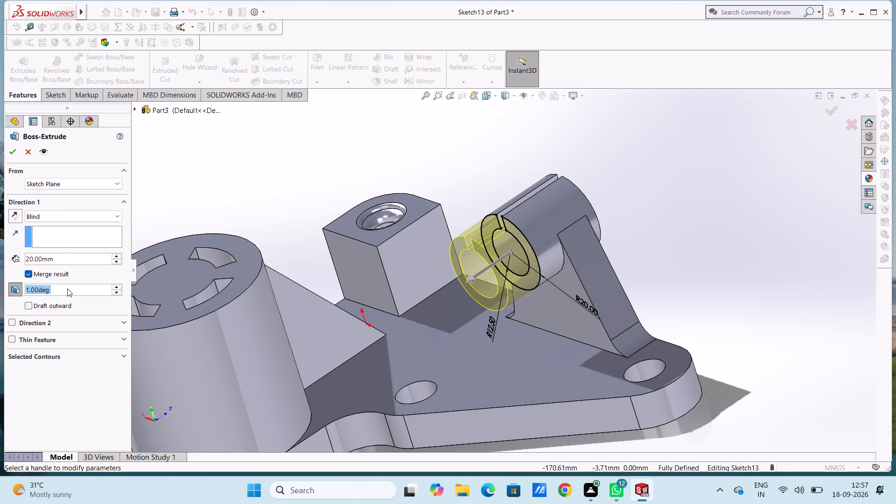
{"action": "key", "text": "5"}
{"action": "key", "text": "Return"}
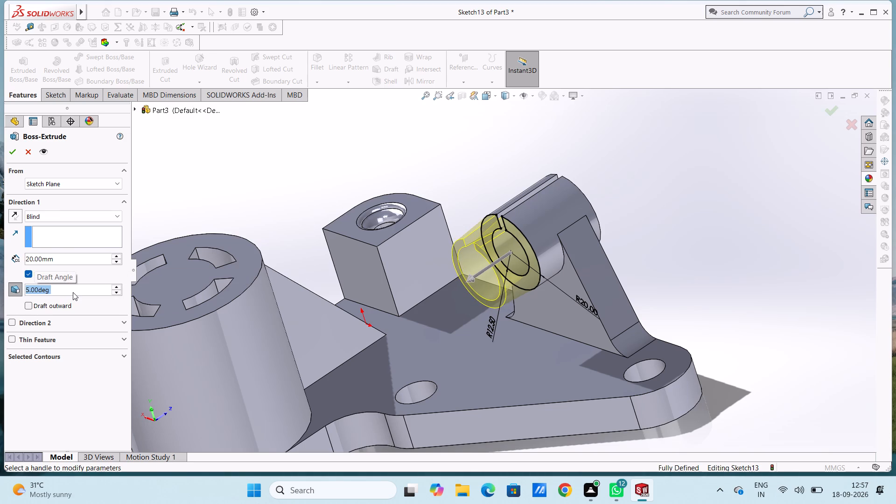
Try draft angles of 10° and 20° on the ring extrusion, and settle on 10°.
{"action": "middle_click_drag", "start_coordinate": [296, 161], "coordinate": [260, 171]}
{"action": "scroll", "coordinate": [243, 196], "scroll_direction": "up", "scroll_amount": 1}
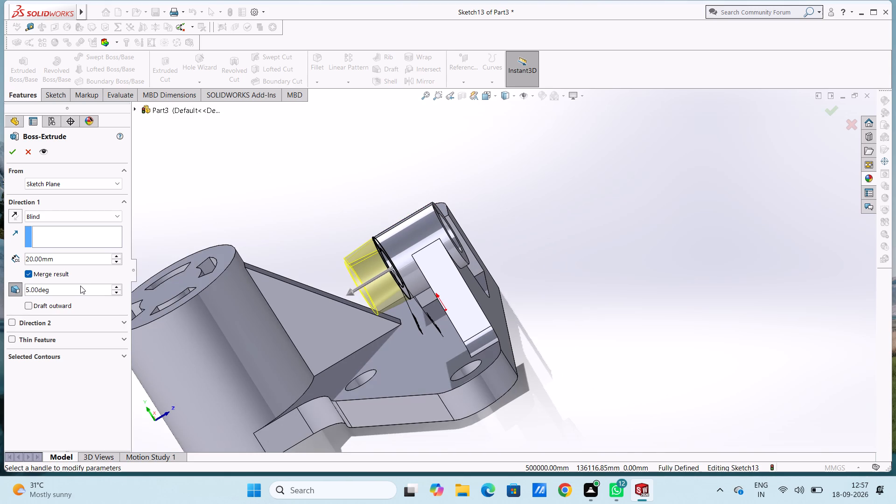
{"action": "double_click", "coordinate": [80, 286]}
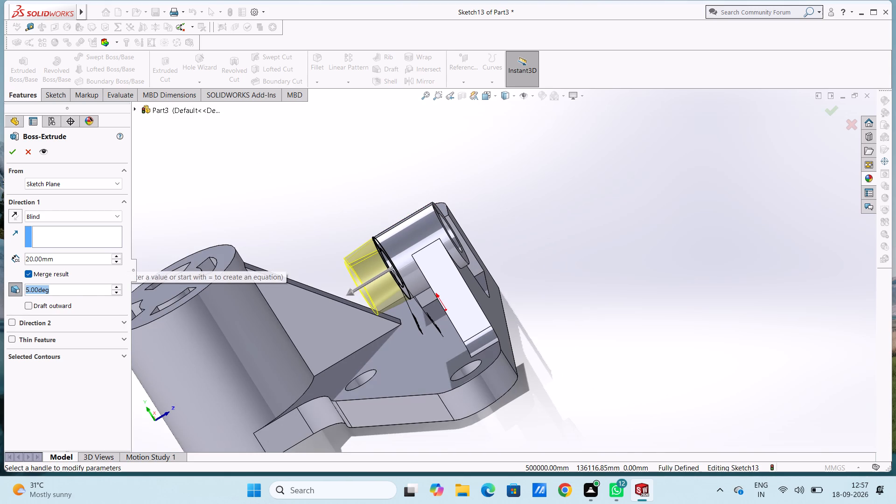
{"action": "type", "text": "10"}
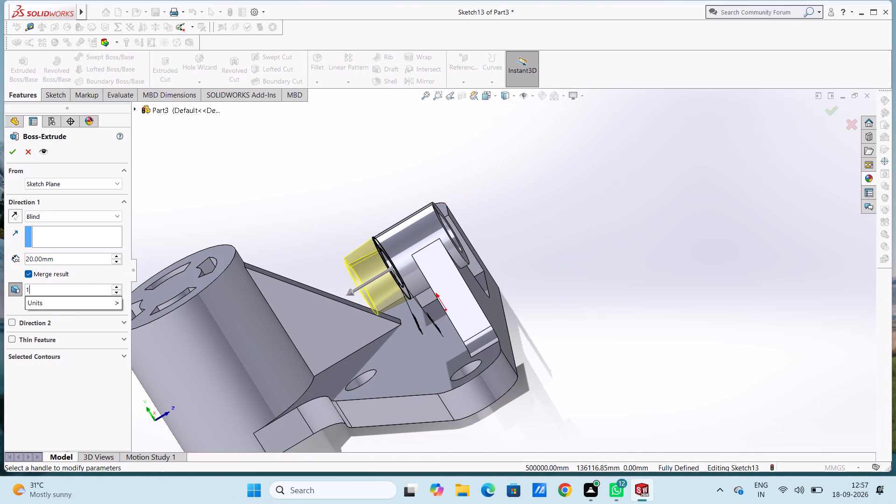
{"action": "key", "text": "Return"}
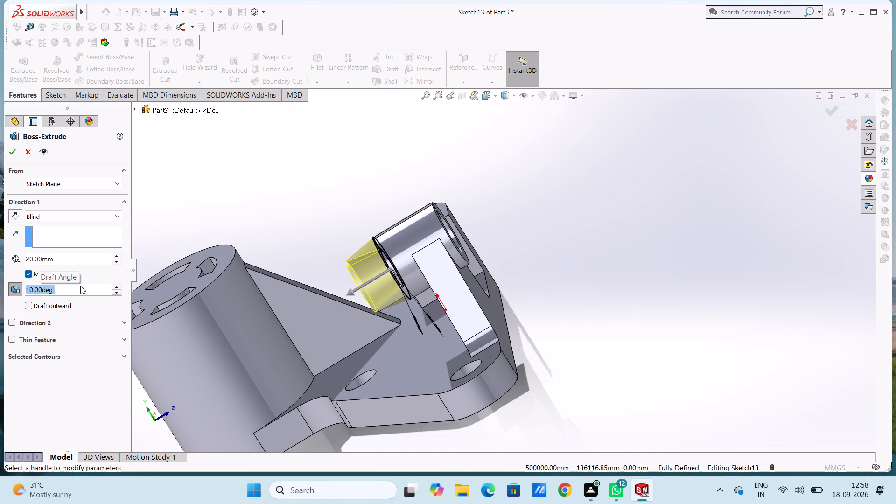
{"action": "type", "text": "20"}
{"action": "key", "text": "Return"}
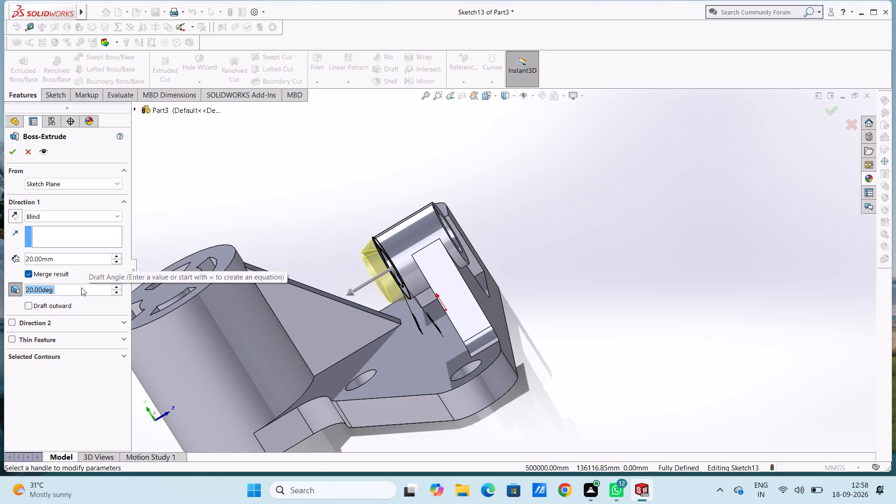
{"action": "type", "text": "10"}
{"action": "key", "text": "Return"}
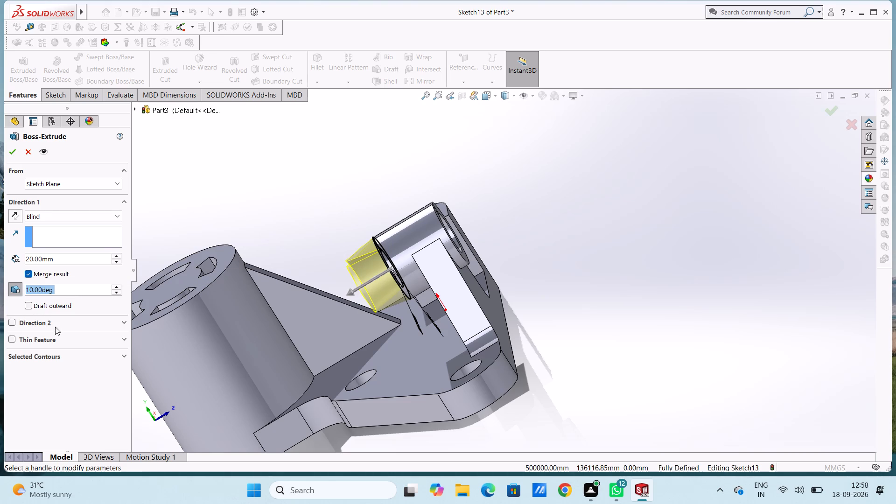
Examine the tapered ring extrusion preview from the rear and both sides.
{"action": "scroll", "coordinate": [347, 211], "scroll_direction": "up", "scroll_amount": 1}
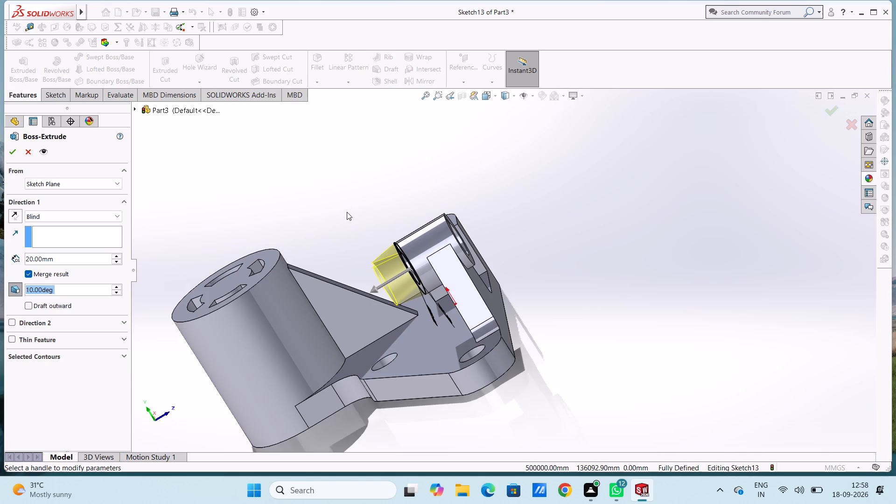
{"action": "scroll", "coordinate": [347, 212], "scroll_direction": "down", "scroll_amount": 1}
{"action": "middle_click_drag", "start_coordinate": [355, 211], "coordinate": [451, 186]}
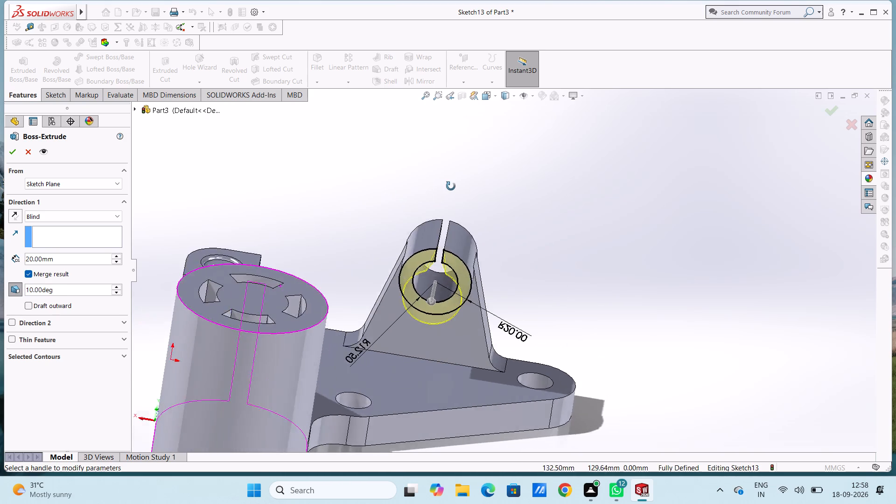
{"action": "middle_click_drag", "start_coordinate": [451, 186], "coordinate": [520, 231]}
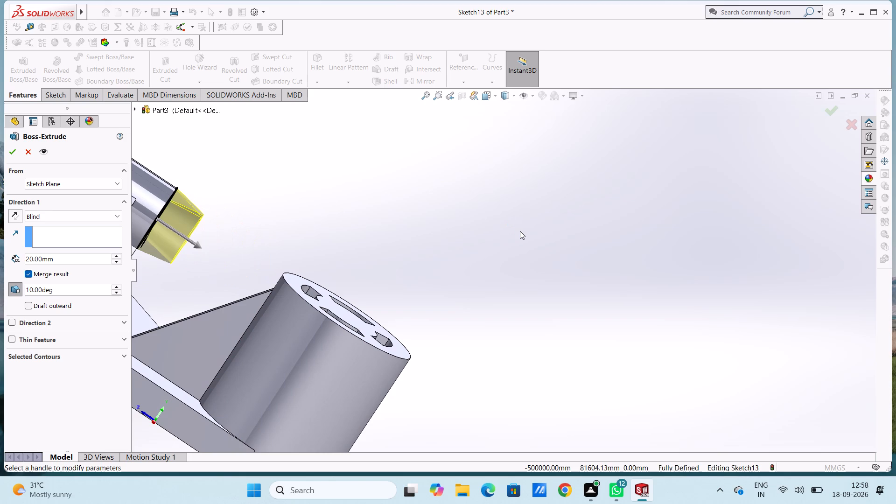
{"action": "middle_click_drag", "start_coordinate": [518, 252], "coordinate": [505, 251]}
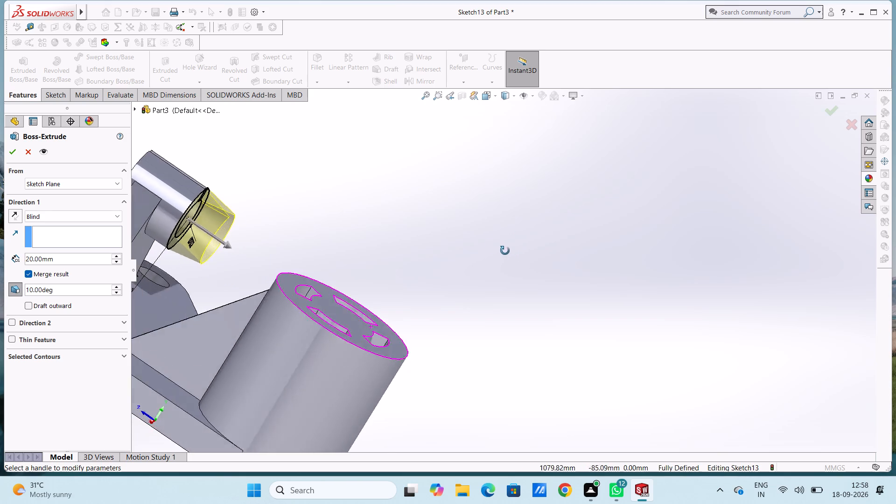
{"action": "middle_click_drag", "start_coordinate": [505, 251], "coordinate": [366, 226]}
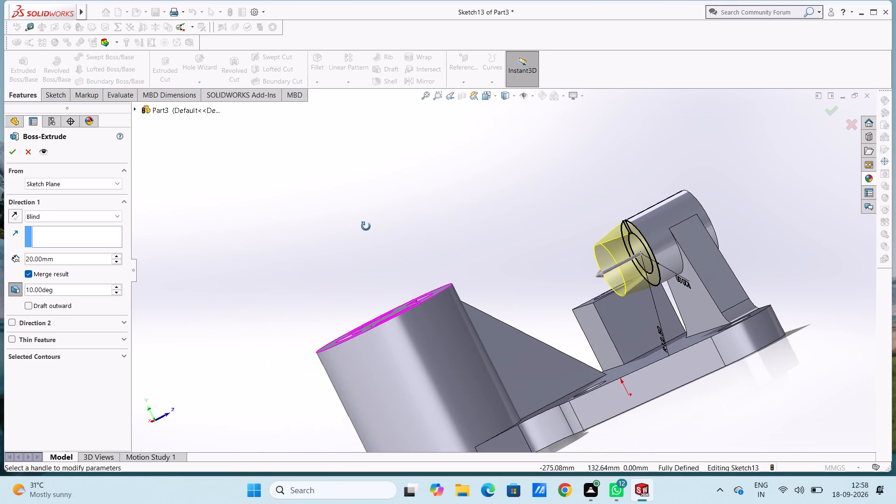
{"action": "middle_click_drag", "start_coordinate": [366, 226], "coordinate": [359, 240]}
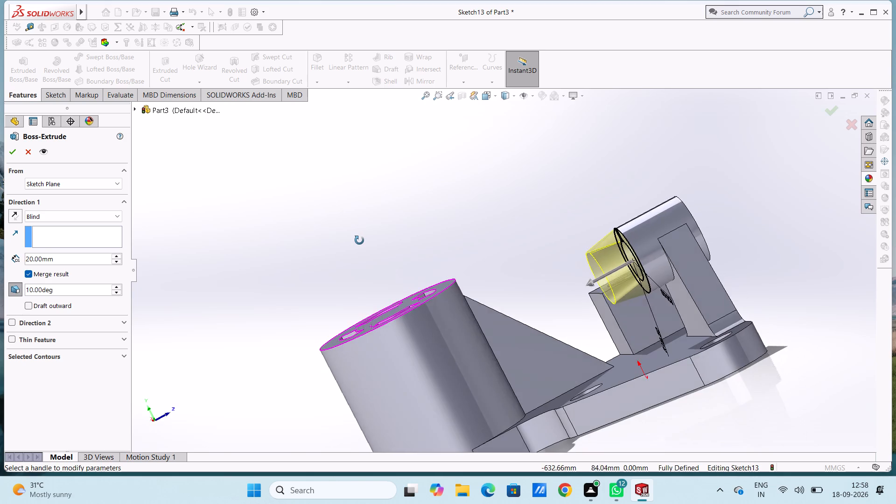
{"action": "middle_click_drag", "start_coordinate": [359, 240], "coordinate": [348, 248]}
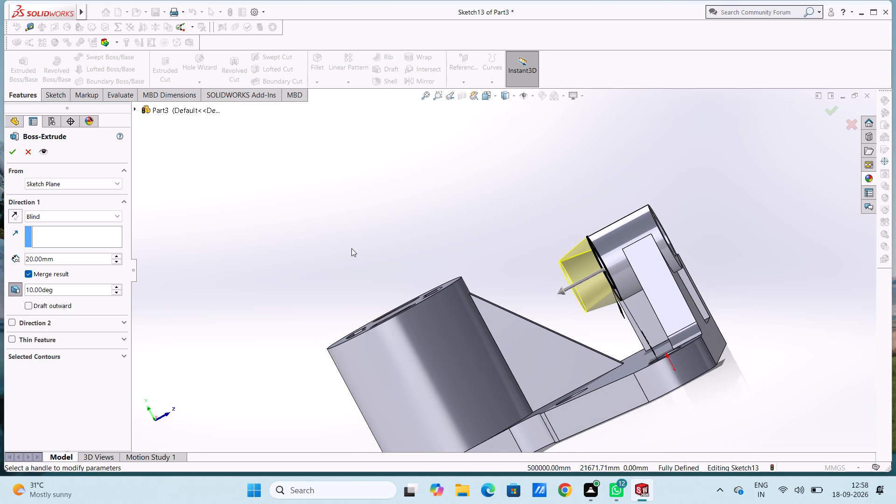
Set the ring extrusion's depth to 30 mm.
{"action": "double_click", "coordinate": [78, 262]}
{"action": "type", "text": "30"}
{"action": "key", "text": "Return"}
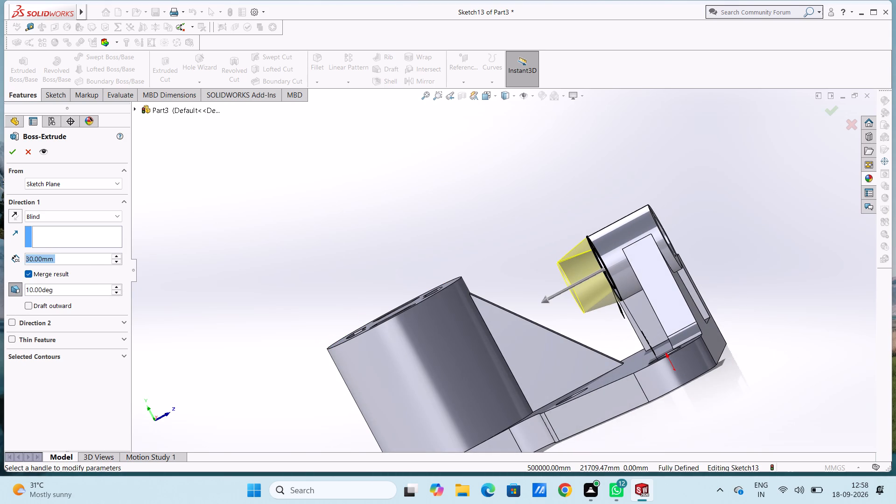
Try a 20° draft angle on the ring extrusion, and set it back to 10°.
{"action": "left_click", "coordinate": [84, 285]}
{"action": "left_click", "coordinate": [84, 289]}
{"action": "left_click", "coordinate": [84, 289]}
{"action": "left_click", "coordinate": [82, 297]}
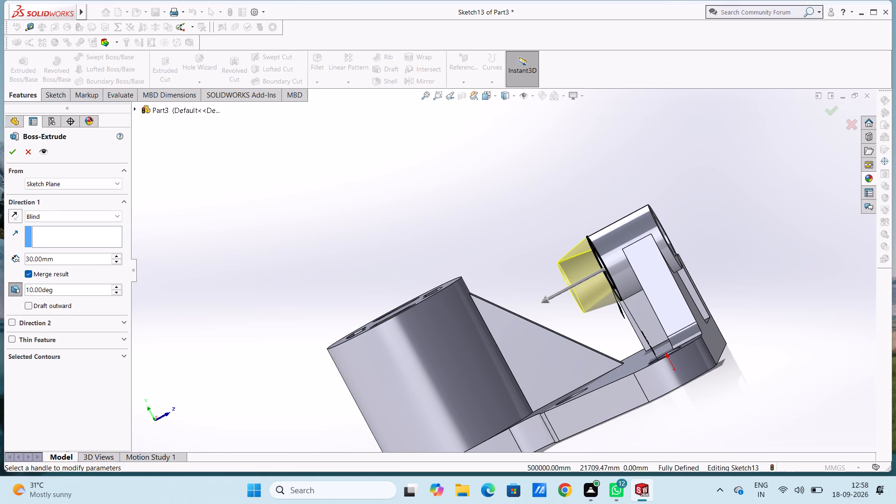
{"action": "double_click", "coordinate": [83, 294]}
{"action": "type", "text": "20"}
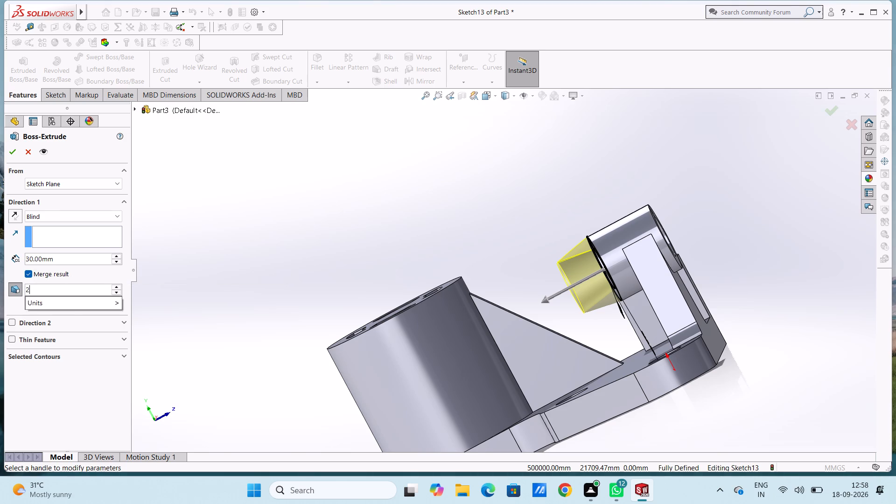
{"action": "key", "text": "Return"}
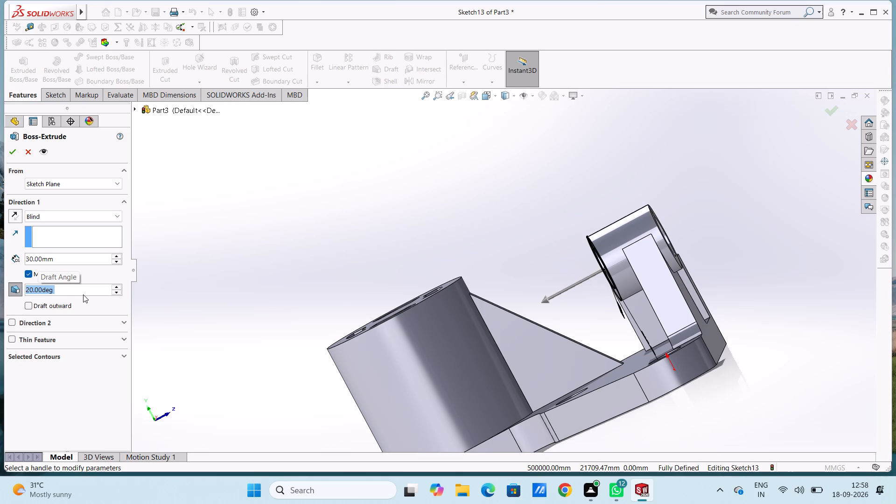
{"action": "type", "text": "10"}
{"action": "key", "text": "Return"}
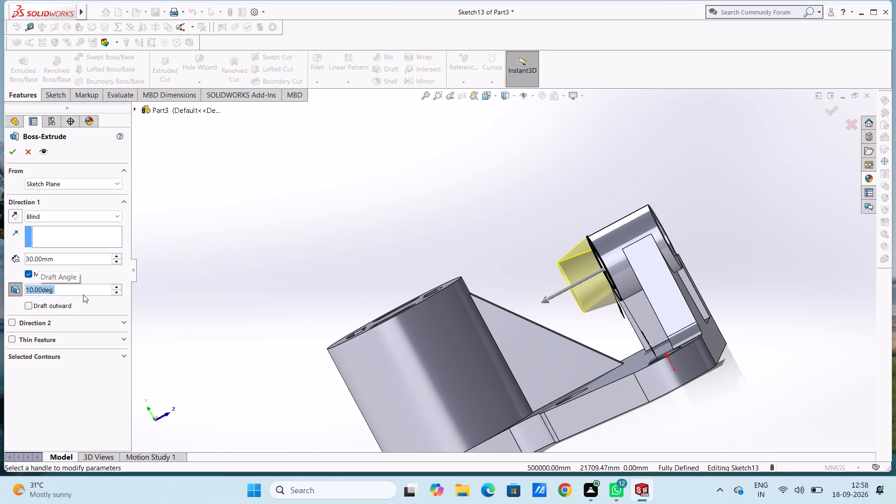
Set the ring extrusion's depth to 40 mm.
{"action": "left_click", "coordinate": [98, 257]}
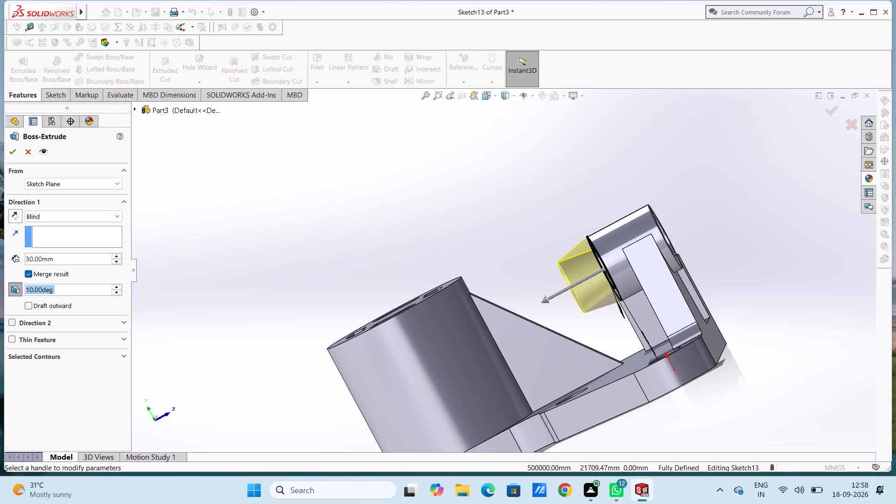
{"action": "double_click", "coordinate": [98, 257]}
{"action": "type", "text": "40"}
{"action": "key", "text": "Return"}
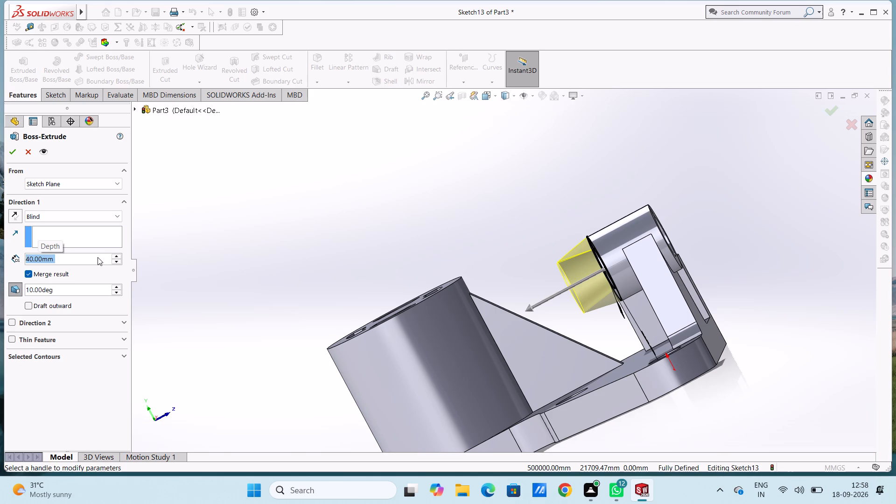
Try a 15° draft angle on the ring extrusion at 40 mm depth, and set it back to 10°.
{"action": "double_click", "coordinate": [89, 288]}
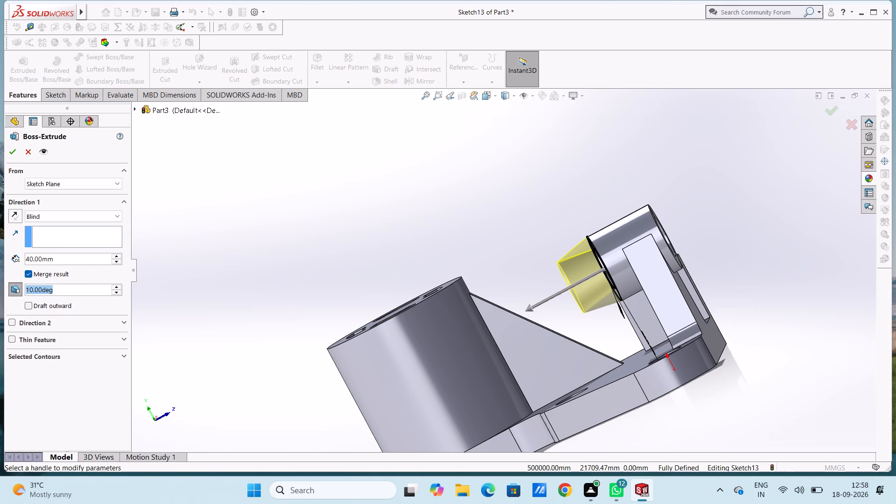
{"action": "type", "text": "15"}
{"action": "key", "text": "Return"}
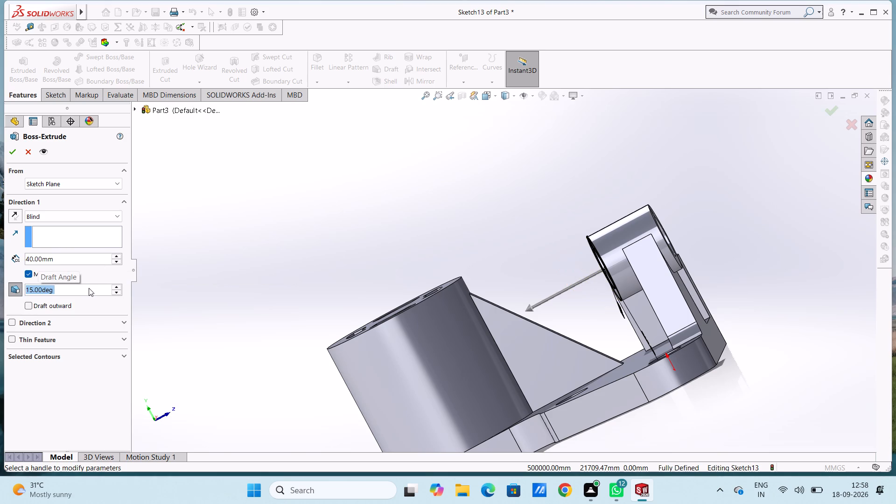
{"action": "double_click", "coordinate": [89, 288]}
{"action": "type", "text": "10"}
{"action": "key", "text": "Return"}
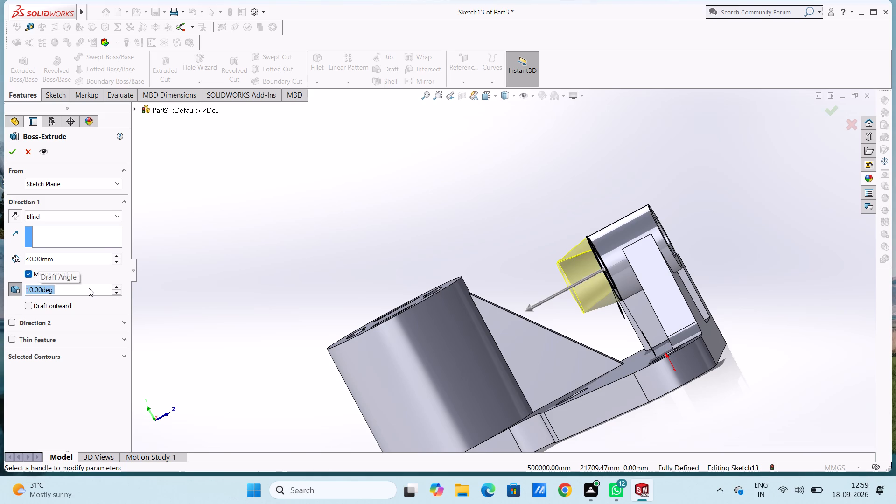
Set the ring extrusion's depth to 20 mm and its draft angle to 15°, and complete the extrusion.
{"action": "left_click", "coordinate": [84, 263]}
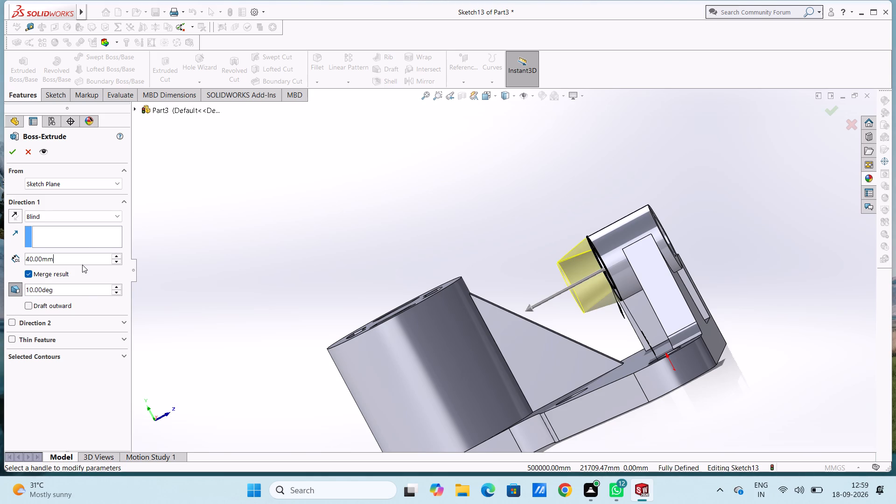
{"action": "left_click", "coordinate": [82, 266]}
{"action": "double_click", "coordinate": [82, 257]}
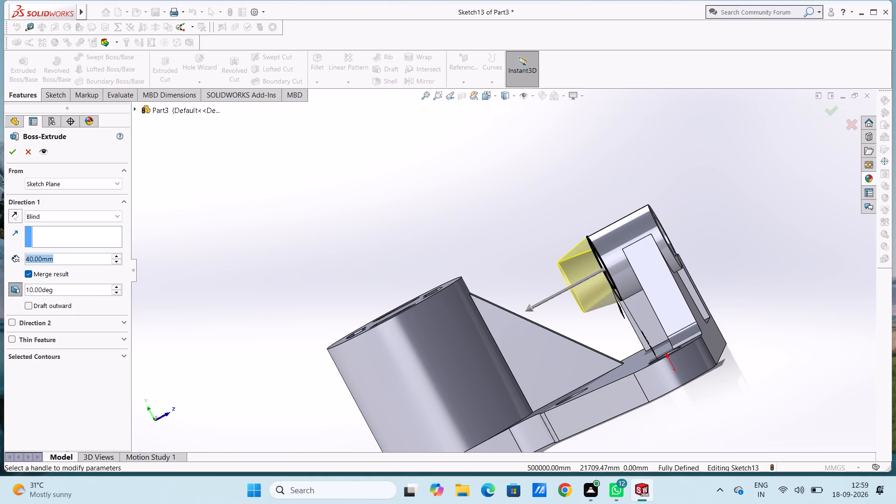
{"action": "type", "text": "20"}
{"action": "key", "text": "Return"}
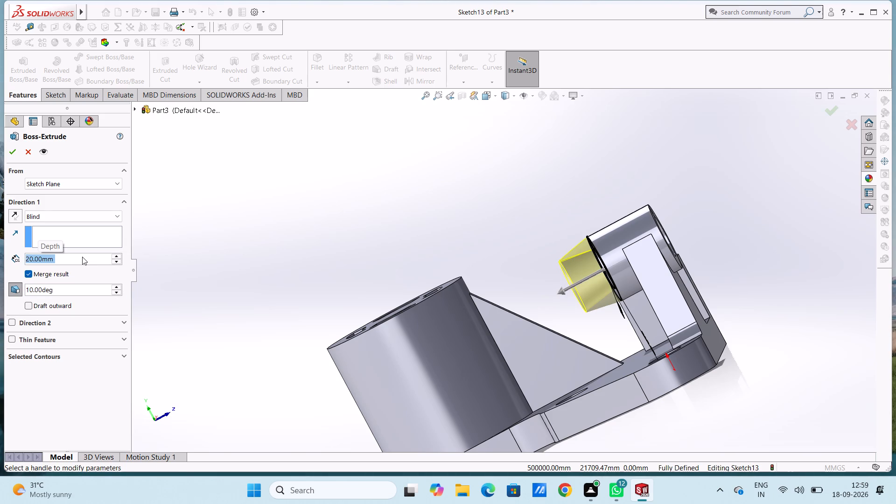
{"action": "double_click", "coordinate": [80, 290]}
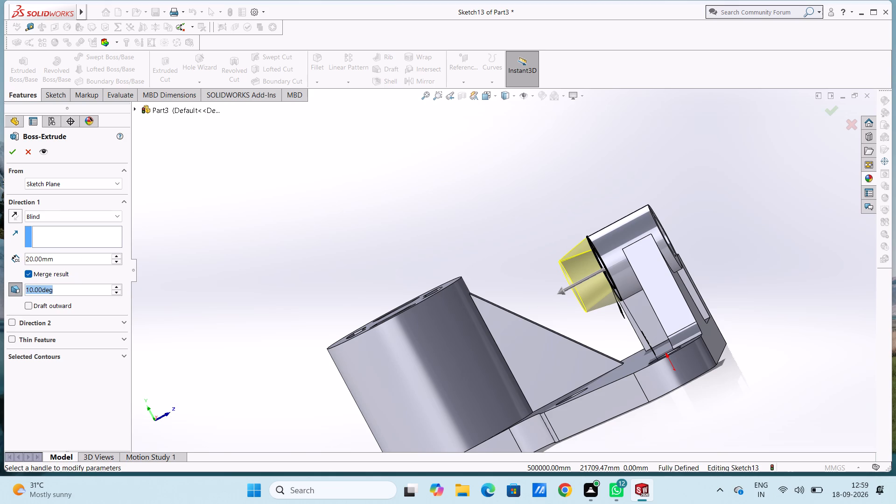
{"action": "type", "text": "15"}
{"action": "key", "text": "Return"}
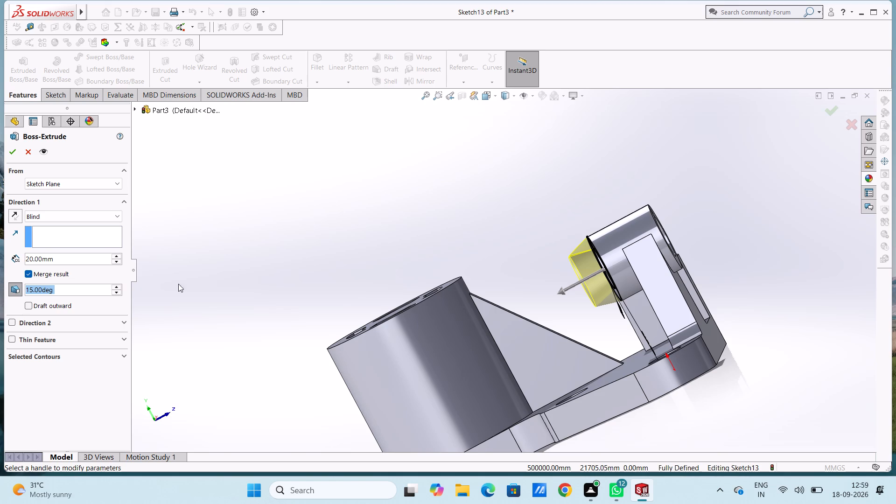
{"action": "left_click", "coordinate": [10, 153]}
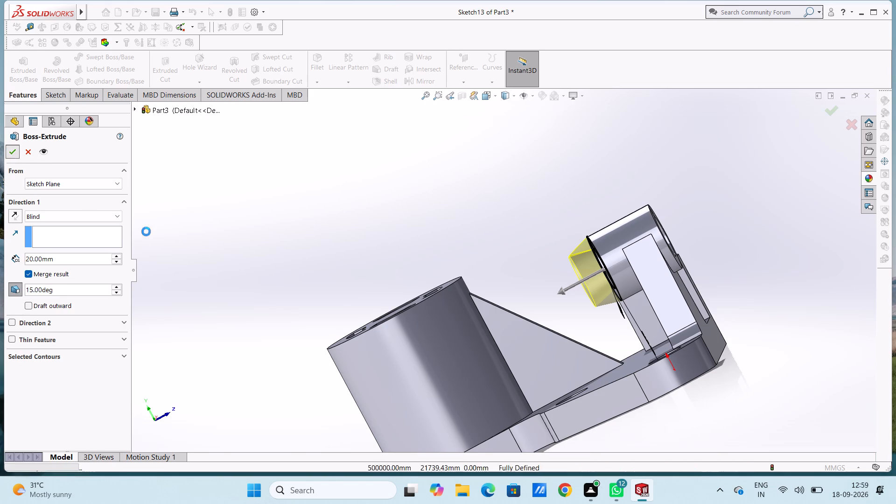
{"action": "left_click", "coordinate": [240, 241]}
Examine the split ring's tapered extension and the whole bracket from above, the front and the sides.
{"action": "middle_click_drag", "start_coordinate": [248, 233], "coordinate": [320, 253]}
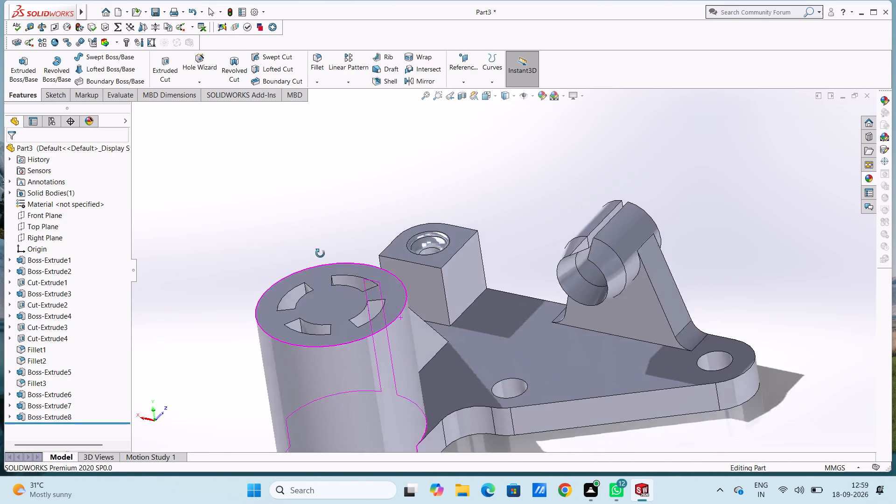
{"action": "middle_click_drag", "start_coordinate": [320, 253], "coordinate": [337, 224]}
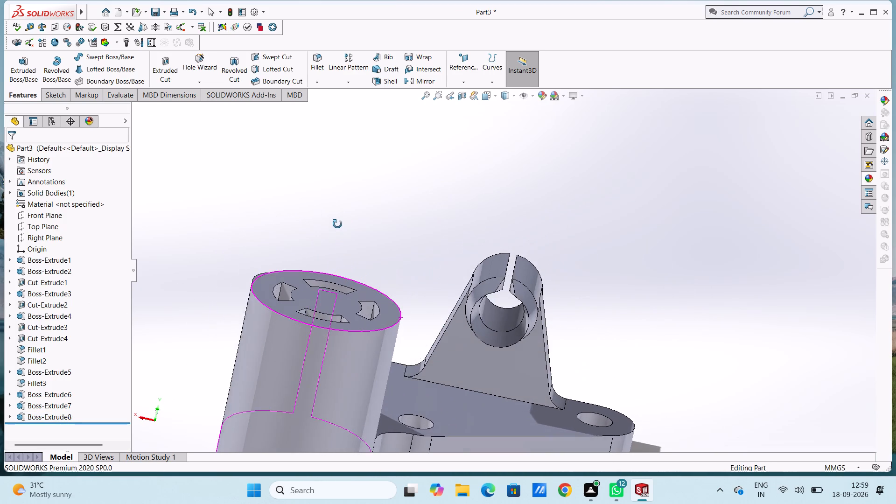
{"action": "middle_click_drag", "start_coordinate": [337, 224], "coordinate": [340, 217]}
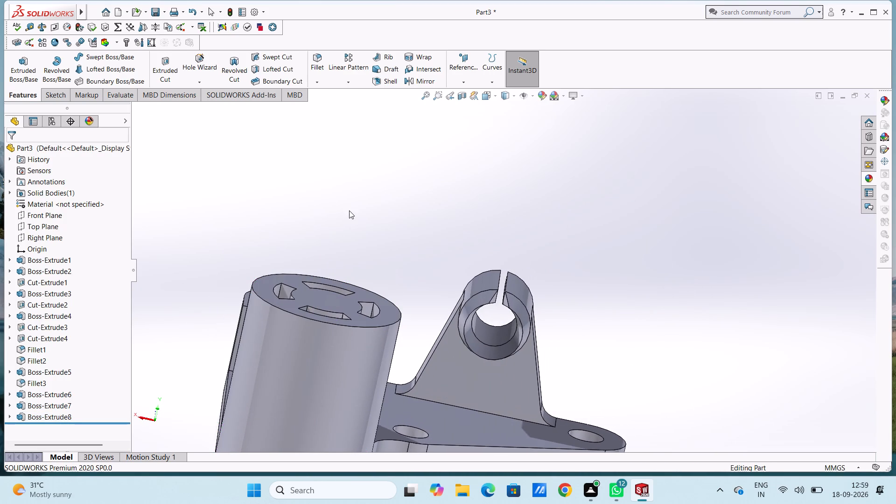
{"action": "middle_click_drag", "start_coordinate": [350, 212], "coordinate": [344, 321]}
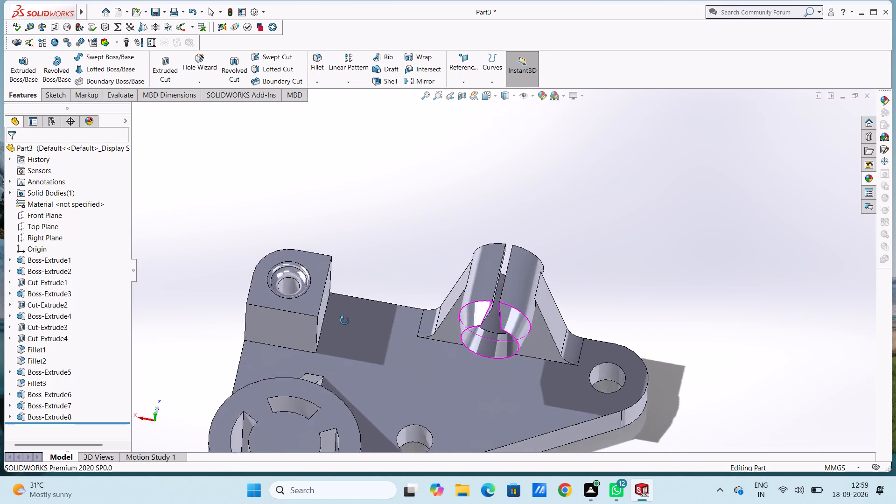
{"action": "middle_click_drag", "start_coordinate": [344, 321], "coordinate": [346, 324]}
{"action": "scroll", "coordinate": [346, 324], "scroll_direction": "up", "scroll_amount": 3}
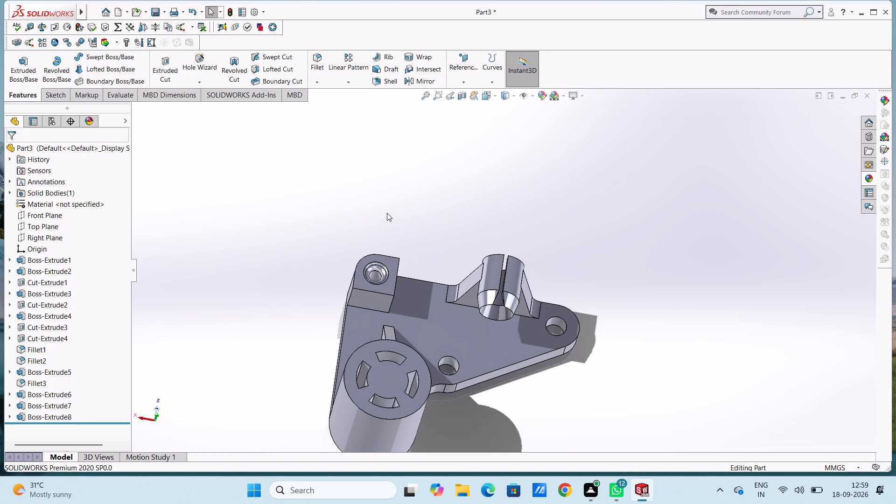
{"action": "scroll", "coordinate": [556, 295], "scroll_direction": "down", "scroll_amount": 4}
{"action": "scroll", "coordinate": [486, 327], "scroll_direction": "down", "scroll_amount": 1}
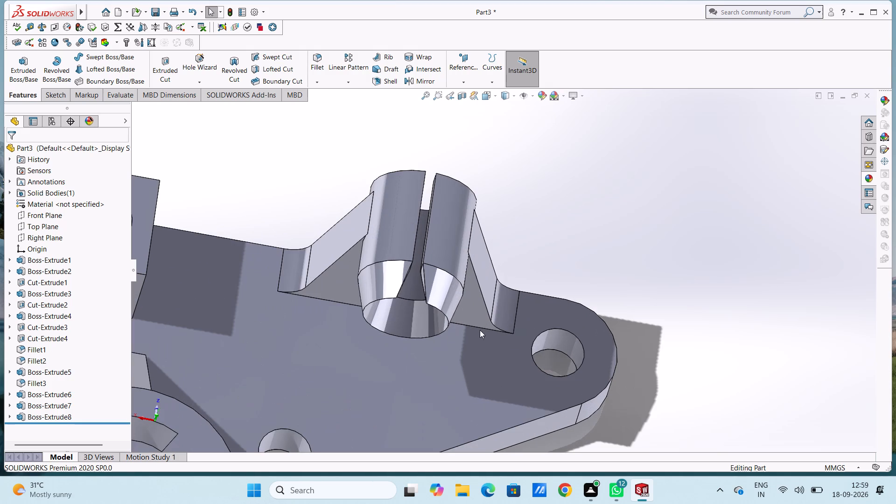
{"action": "middle_click_drag", "start_coordinate": [414, 371], "coordinate": [407, 367]}
{"action": "scroll", "coordinate": [409, 367], "scroll_direction": "up", "scroll_amount": 5}
{"action": "middle_click_drag", "start_coordinate": [575, 394], "coordinate": [575, 252]}
{"action": "scroll", "coordinate": [560, 371], "scroll_direction": "up", "scroll_amount": 1}
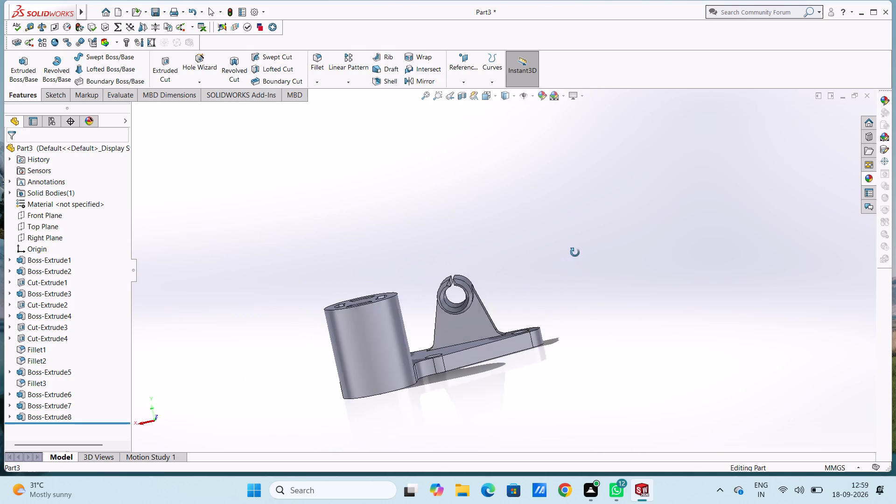
{"action": "middle_click_drag", "start_coordinate": [575, 252], "coordinate": [581, 290]}
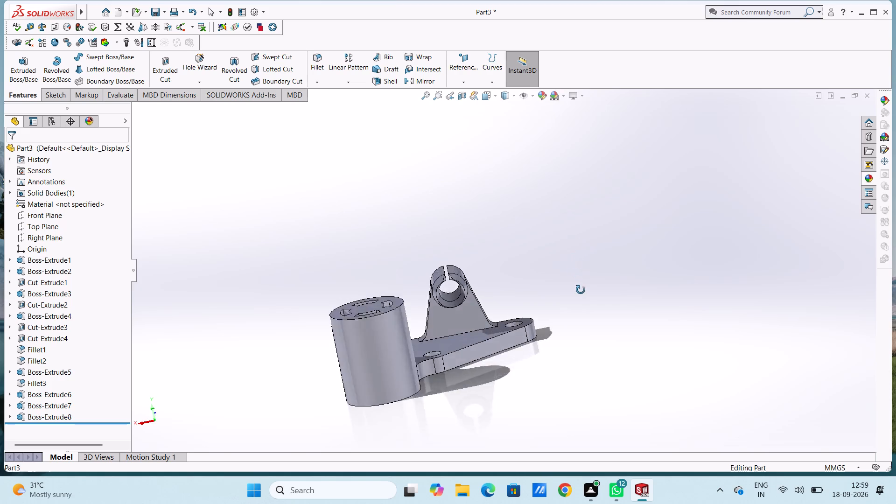
{"action": "middle_click_drag", "start_coordinate": [581, 290], "coordinate": [517, 361]}
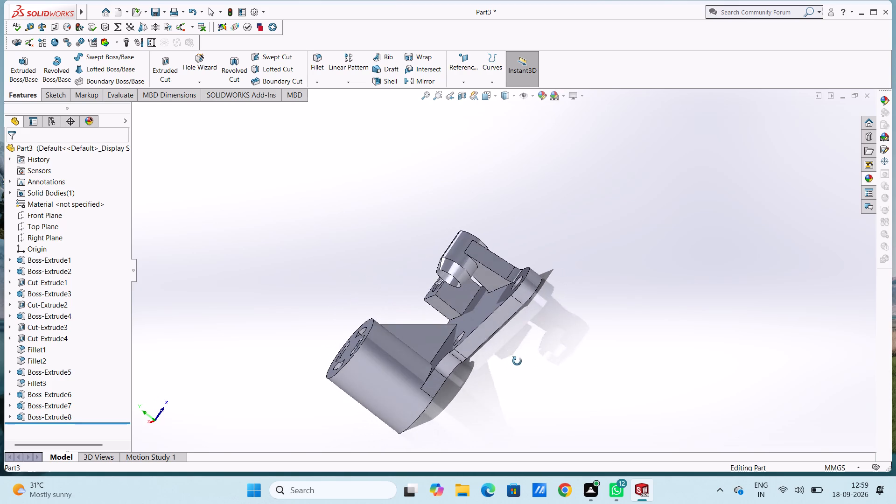
{"action": "middle_click_drag", "start_coordinate": [517, 361], "coordinate": [554, 370]}
{"action": "middle_click_drag", "start_coordinate": [562, 372], "coordinate": [576, 378]}
{"action": "middle_click_drag", "start_coordinate": [580, 378], "coordinate": [585, 380]}
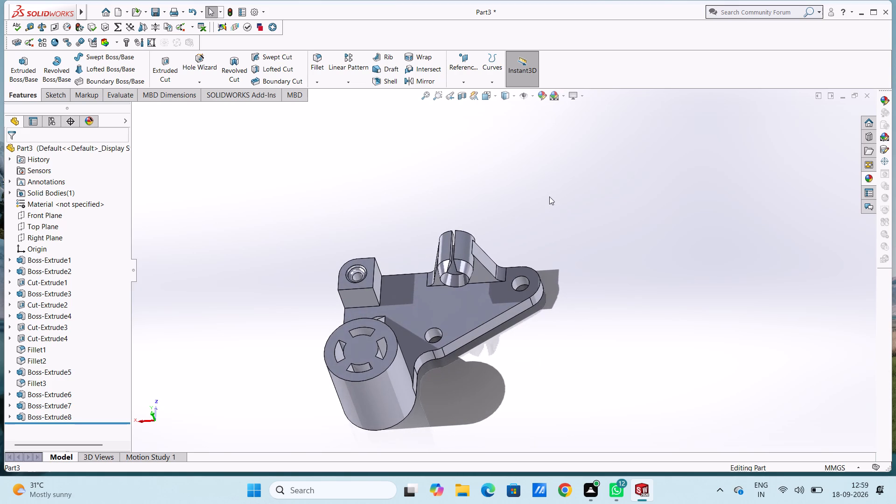
{"action": "middle_click_drag", "start_coordinate": [547, 187], "coordinate": [551, 204]}
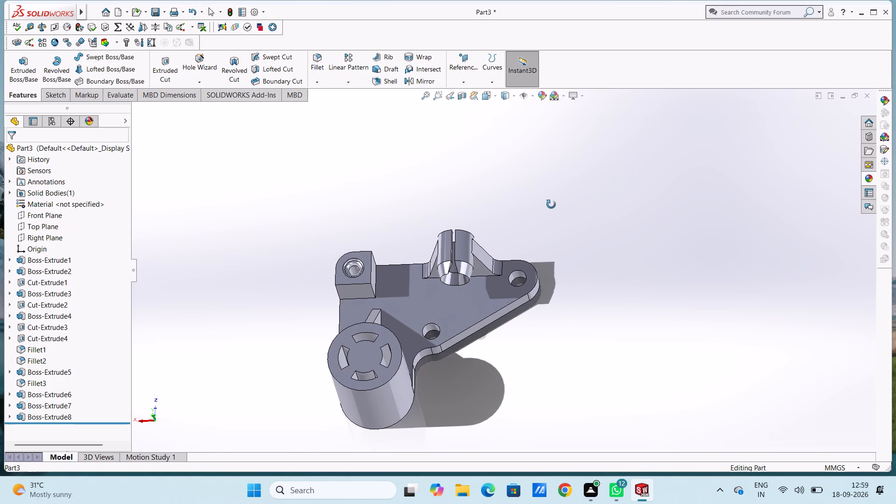
{"action": "middle_click_drag", "start_coordinate": [551, 204], "coordinate": [552, 204]}
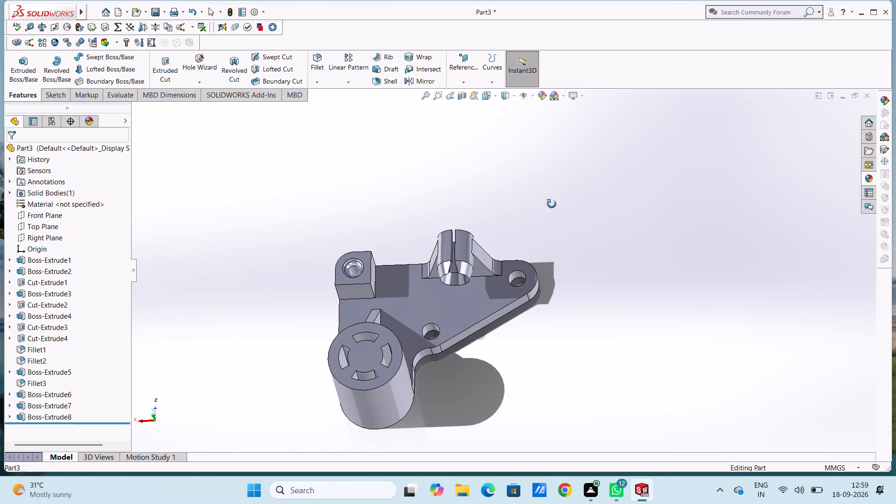
{"action": "middle_click_drag", "start_coordinate": [552, 204], "coordinate": [552, 204]}
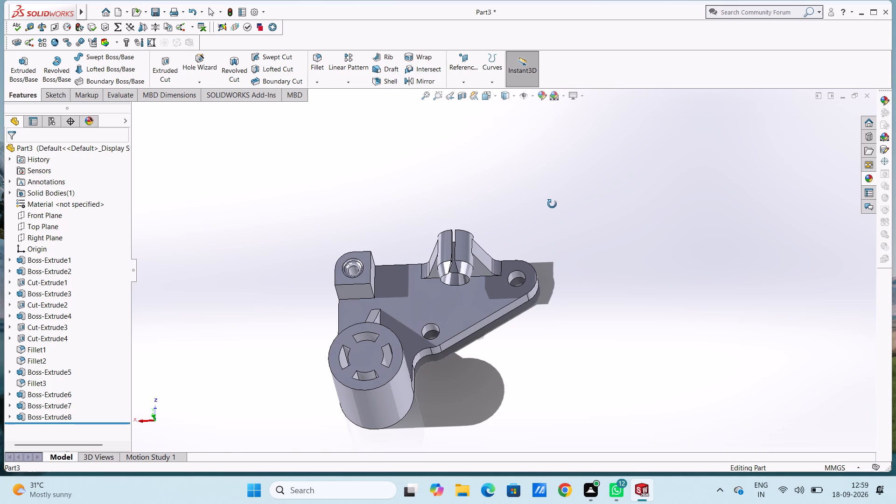
{"action": "middle_click_drag", "start_coordinate": [552, 204], "coordinate": [539, 203]}
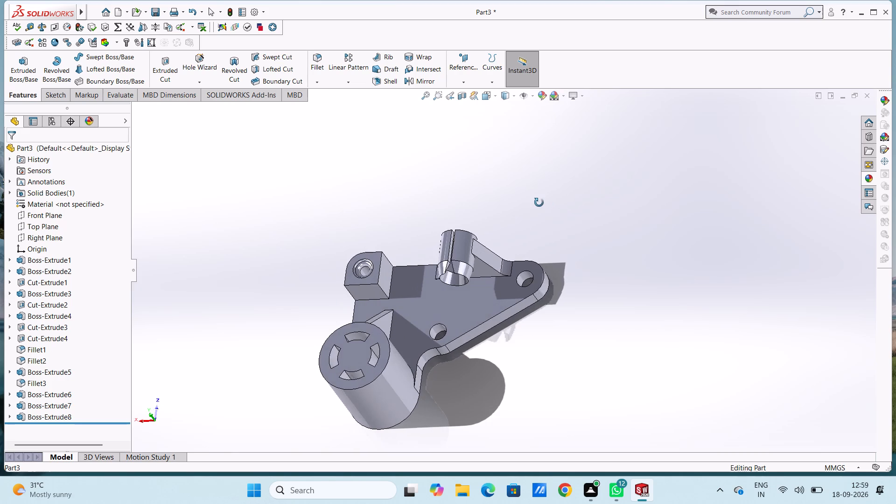
{"action": "middle_click_drag", "start_coordinate": [539, 203], "coordinate": [554, 154]}
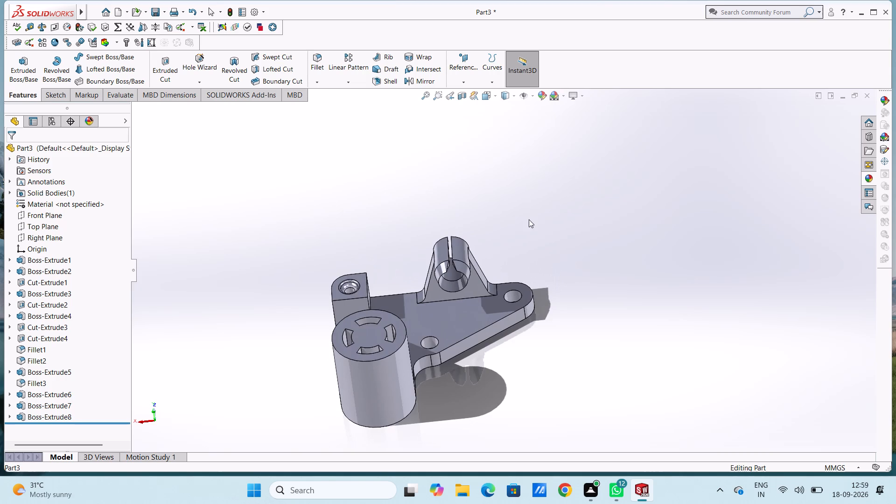
{"action": "middle_click_drag", "start_coordinate": [529, 219], "coordinate": [460, 202]}
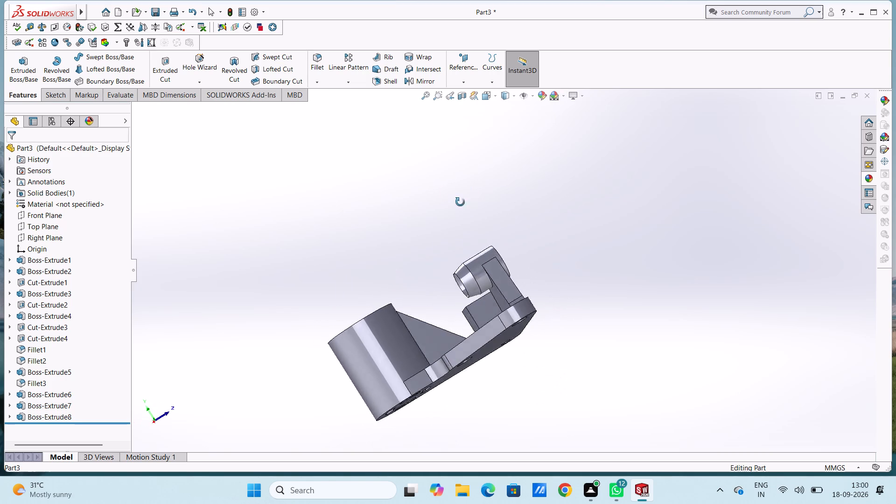
{"action": "middle_click_drag", "start_coordinate": [460, 202], "coordinate": [560, 259]}
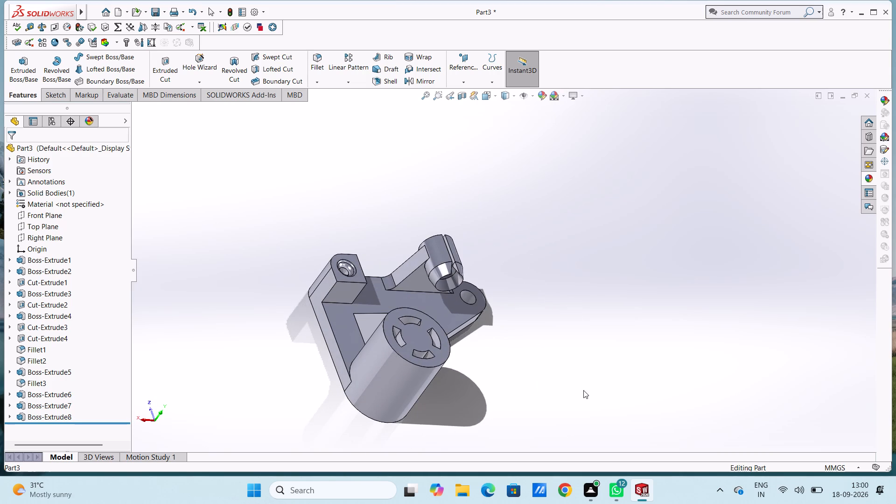
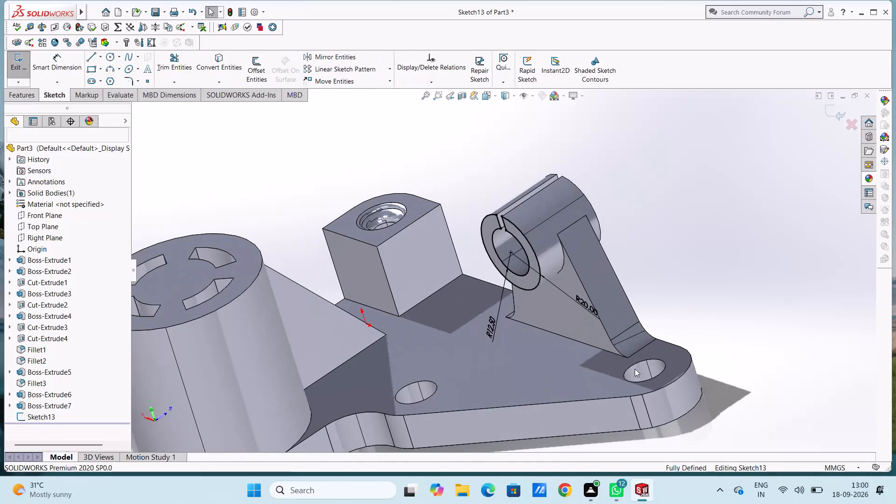
Undo the last change and close the sketch of the split ring profile.
{"action": "key", "text": "ctrl+z"}
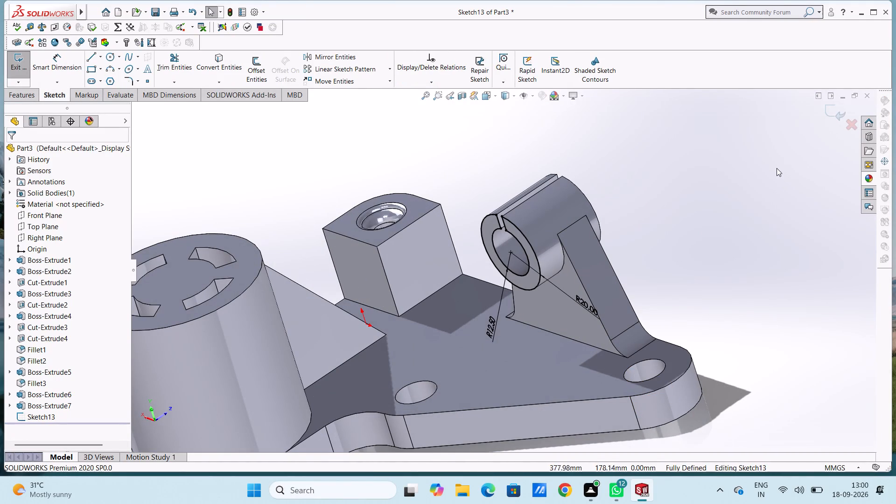
{"action": "left_click", "coordinate": [833, 111]}
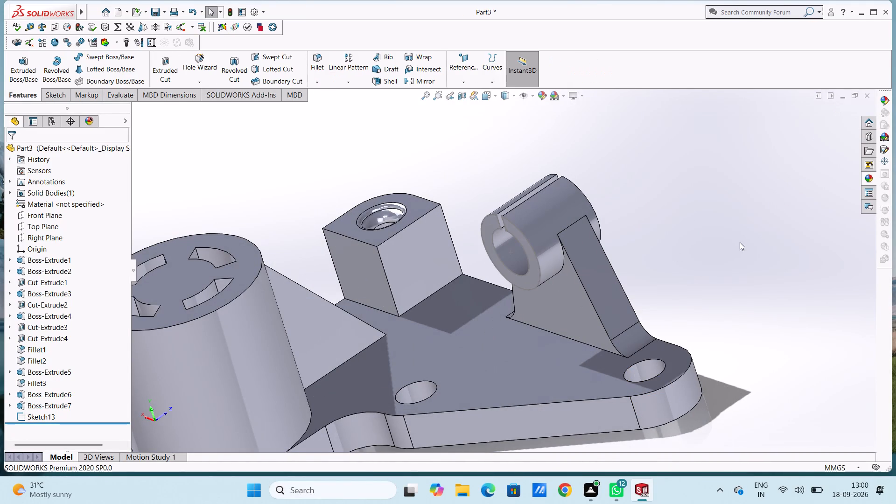
Create a reference plane offset 58 mm from the Front Plane, with the offset flipped toward the slotted boss.
{"action": "middle_click_drag", "start_coordinate": [622, 229], "coordinate": [668, 185]}
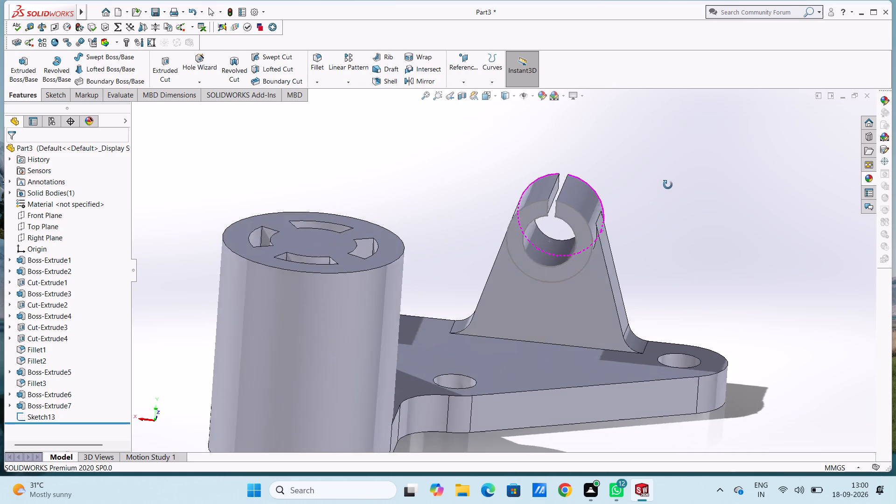
{"action": "middle_click_drag", "start_coordinate": [668, 185], "coordinate": [669, 163]}
{"action": "scroll", "coordinate": [601, 246], "scroll_direction": "up", "scroll_amount": 2}
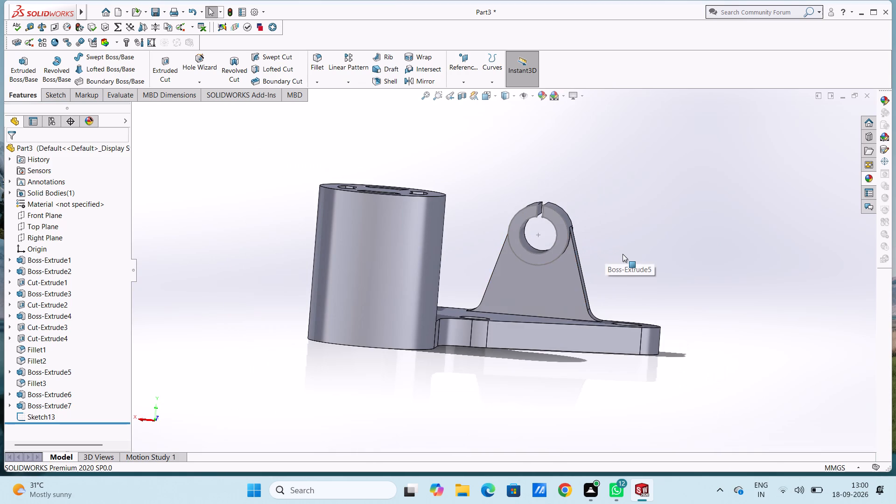
{"action": "key", "text": "ctrl+5"}
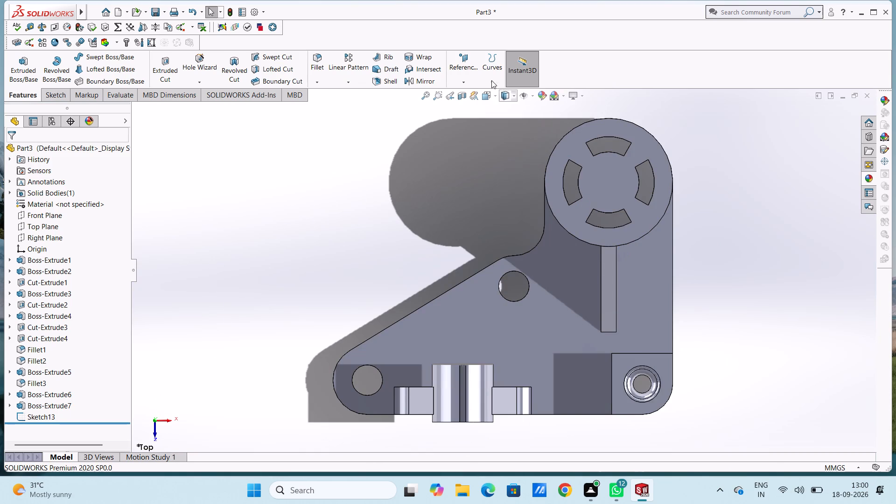
{"action": "left_click", "coordinate": [461, 58]}
{"action": "left_click", "coordinate": [471, 96]}
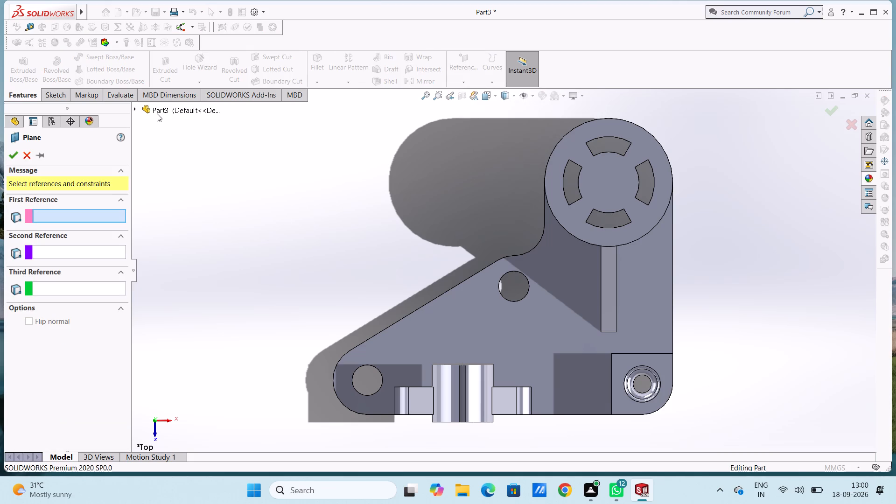
{"action": "left_click", "coordinate": [157, 113]}
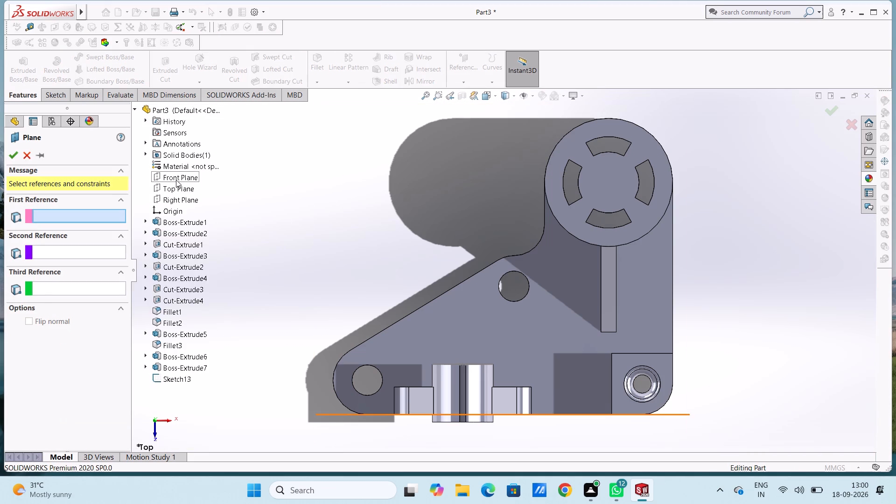
{"action": "left_click", "coordinate": [176, 180]}
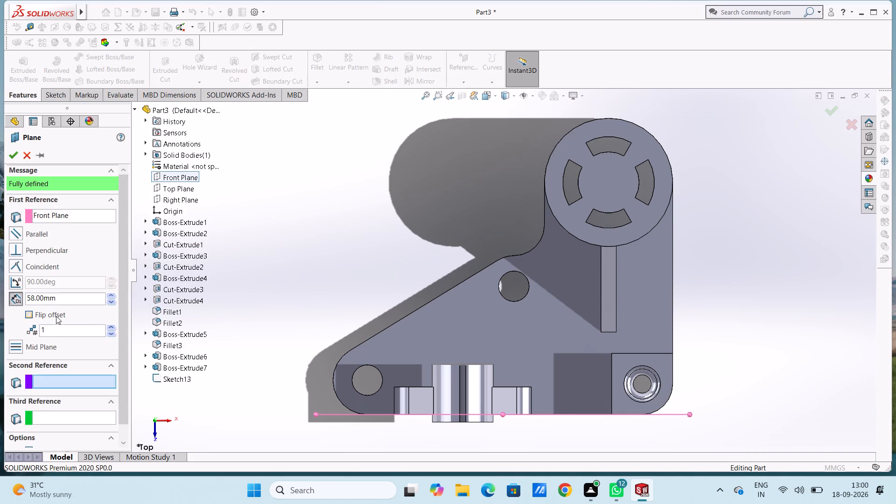
{"action": "left_click", "coordinate": [28, 314]}
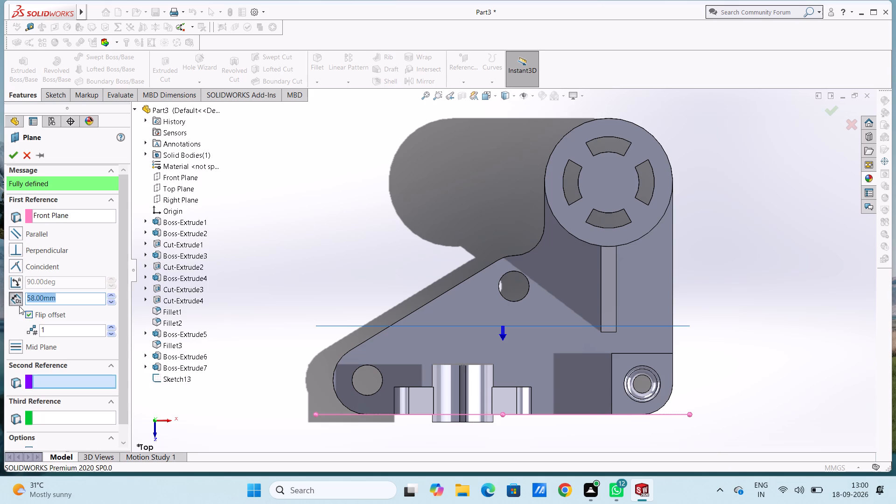
{"action": "left_click", "coordinate": [16, 158]}
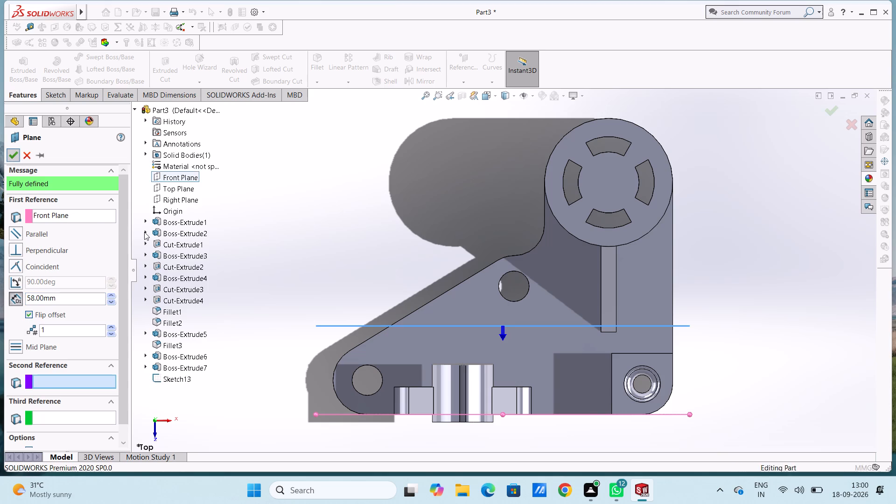
{"action": "left_click", "coordinate": [301, 226]}
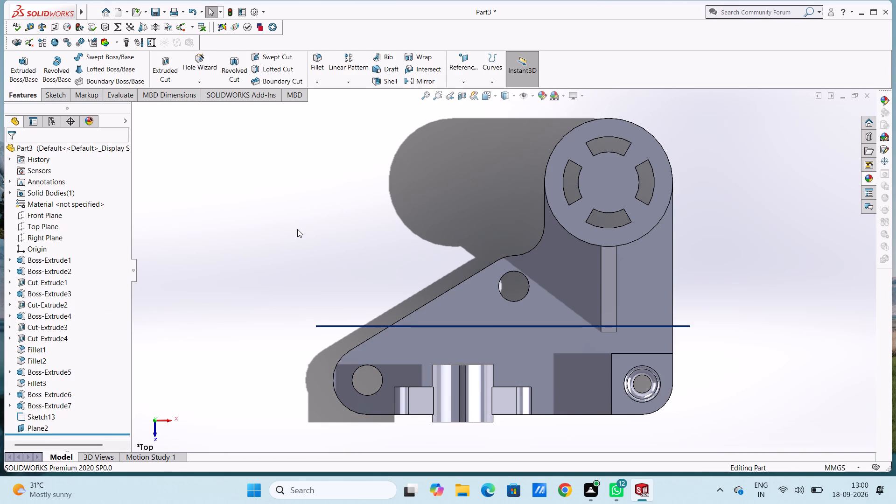
Sketch a three-point arc of 12.5 mm radius on the offset plane, following the ring's bore from one slit edge to the other.
{"action": "key", "text": "ctrl+2"}
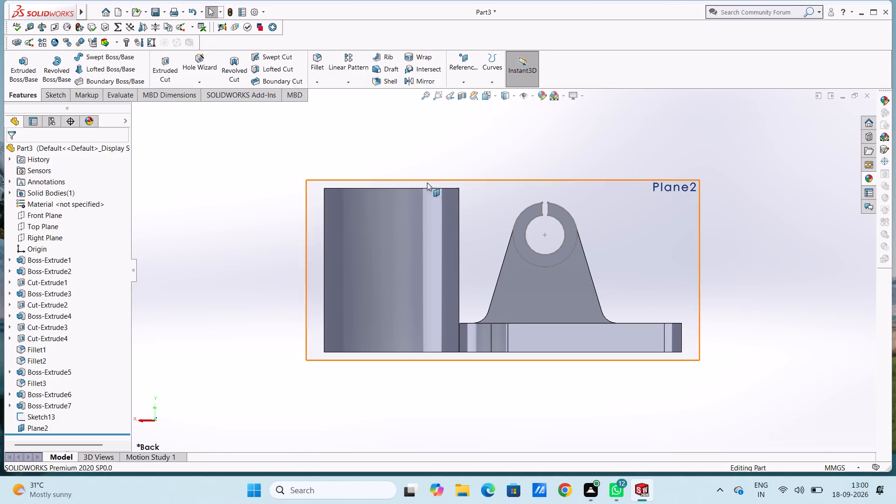
{"action": "left_click", "coordinate": [313, 239]}
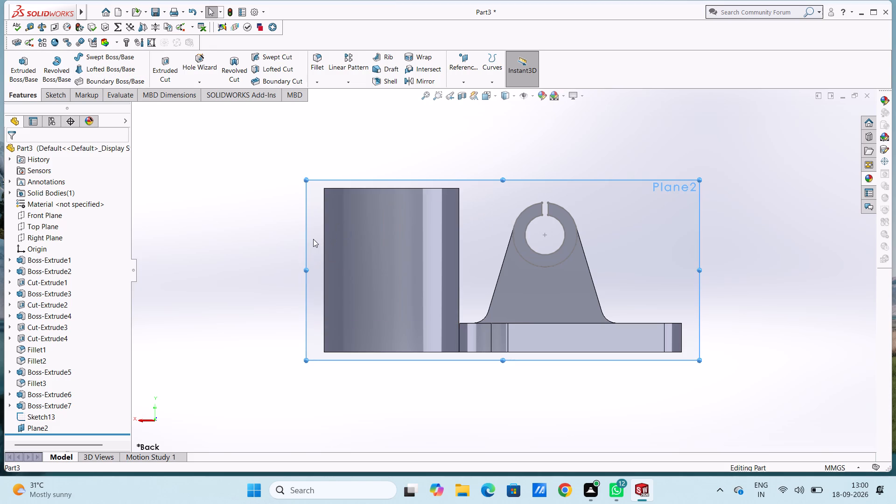
{"action": "left_click", "coordinate": [353, 212]}
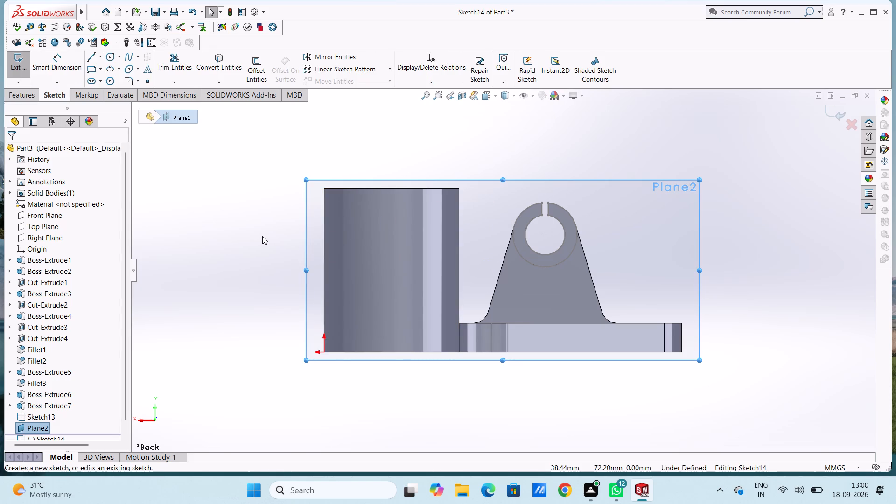
{"action": "left_click", "coordinate": [262, 236]}
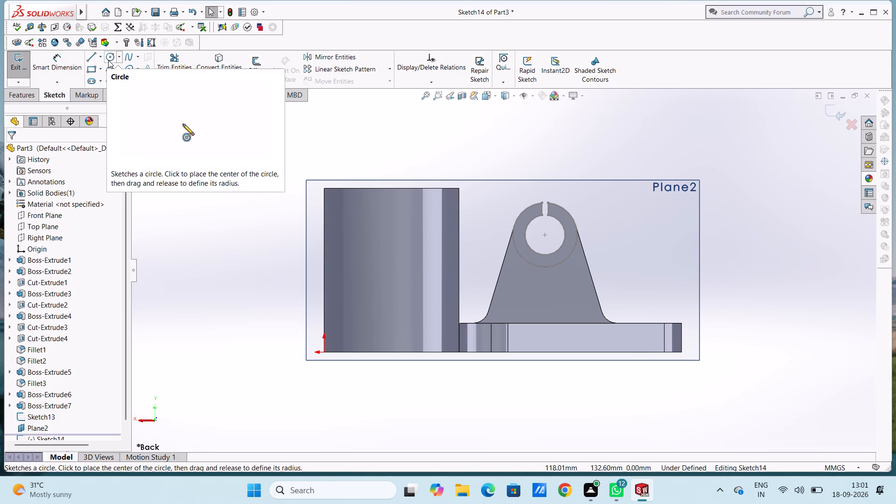
{"action": "left_click", "coordinate": [109, 71]}
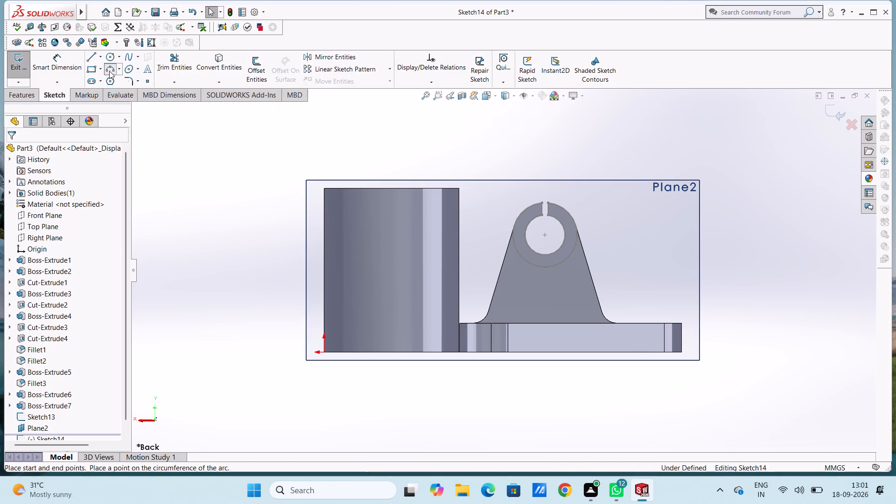
{"action": "left_click", "coordinate": [542, 214]}
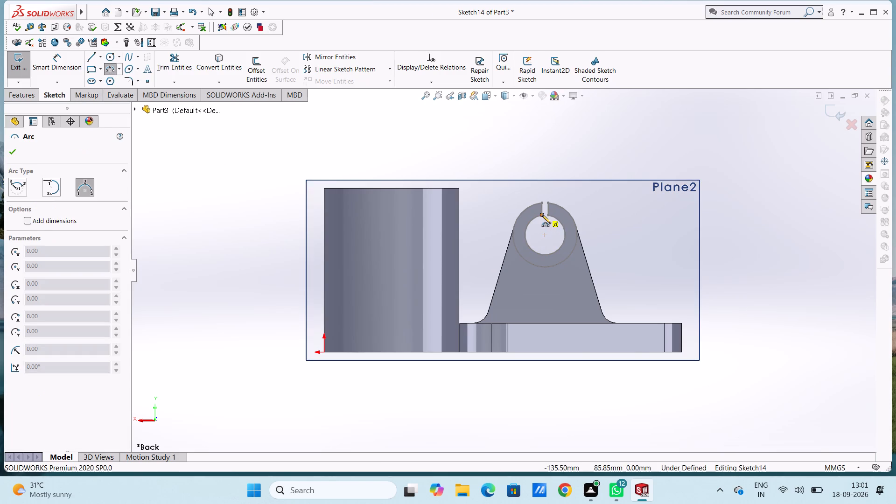
{"action": "left_click", "coordinate": [548, 217]}
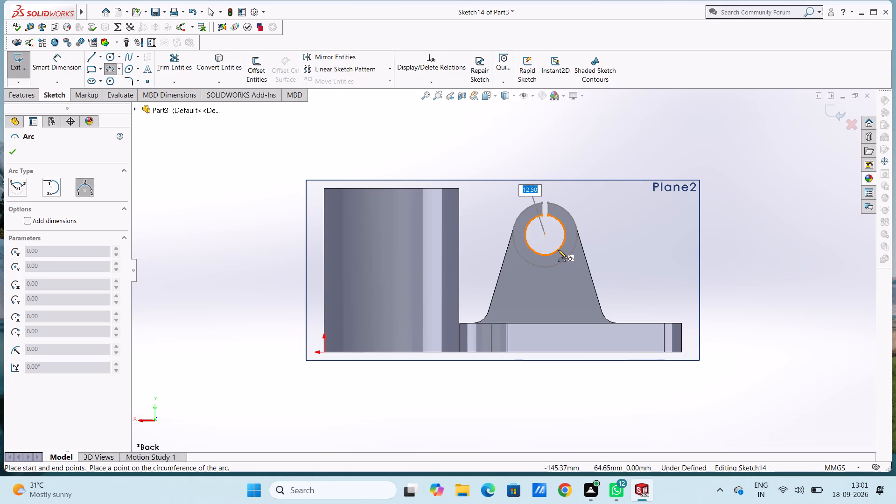
{"action": "left_click", "coordinate": [559, 252]}
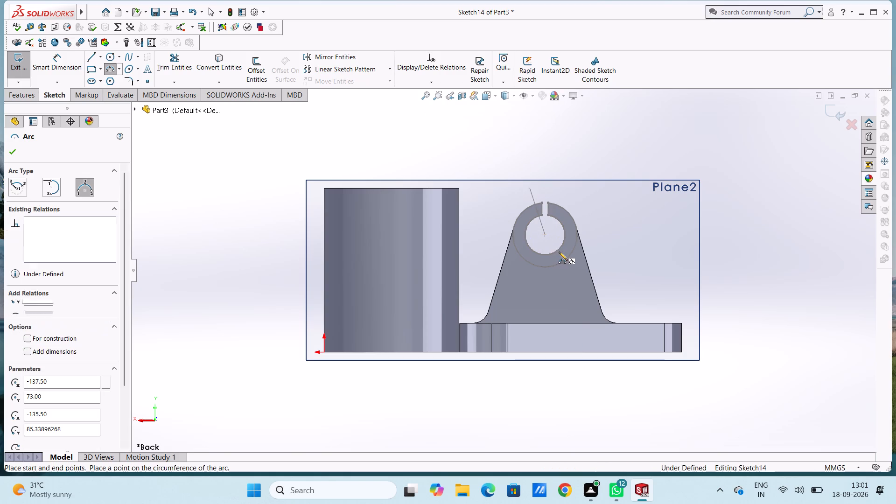
{"action": "key", "text": "Escape"}
{"action": "key", "text": "Escape"}
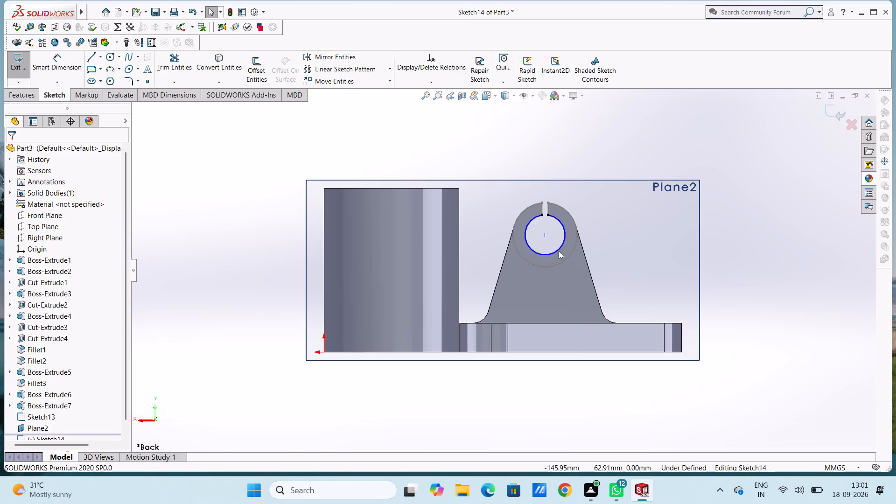
Dimension the arc's radius, placing the dimension below the base plate.
{"action": "left_click", "coordinate": [66, 70]}
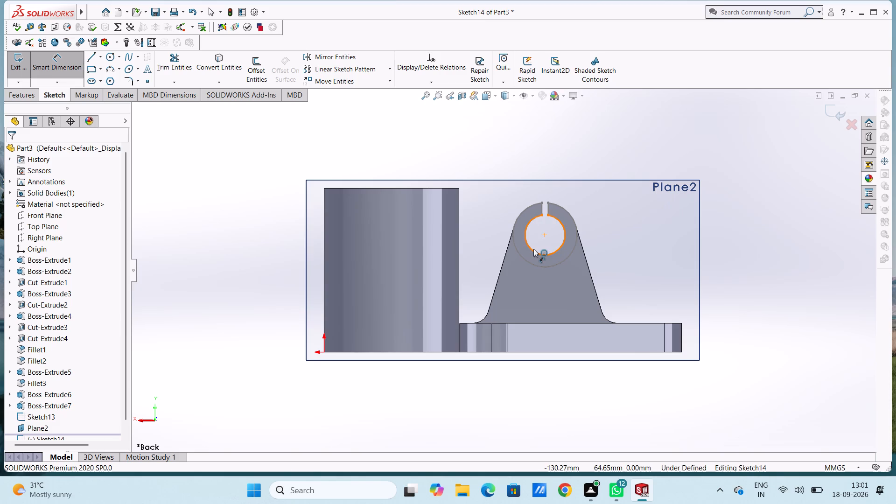
{"action": "left_click", "coordinate": [533, 250]}
{"action": "left_click", "coordinate": [464, 385]}
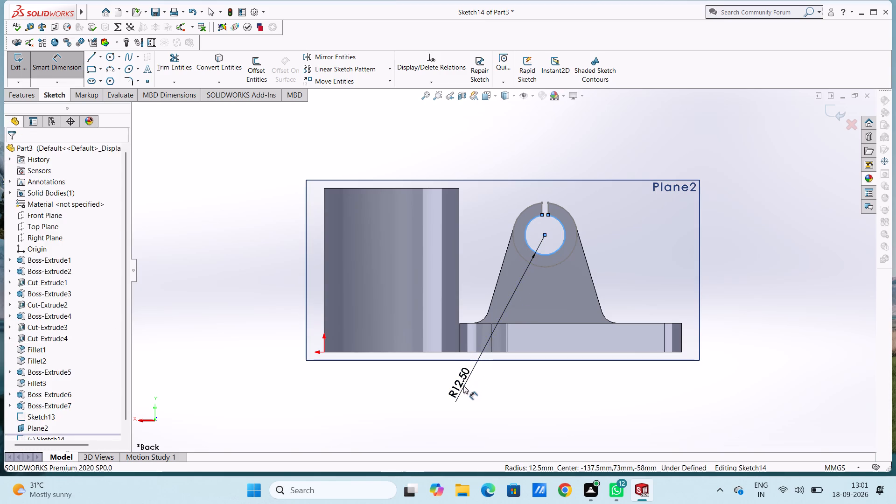
{"action": "left_click", "coordinate": [429, 371]}
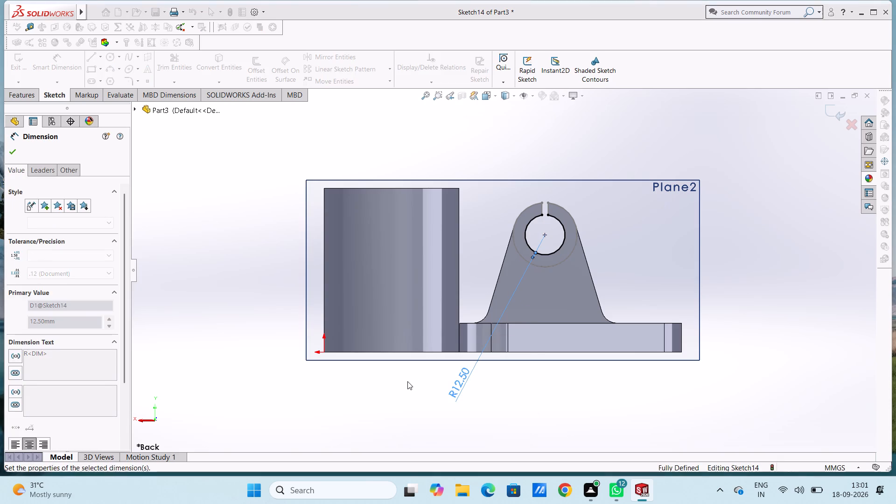
{"action": "left_click", "coordinate": [407, 381]}
{"action": "middle_click_drag", "start_coordinate": [661, 223], "coordinate": [653, 236]}
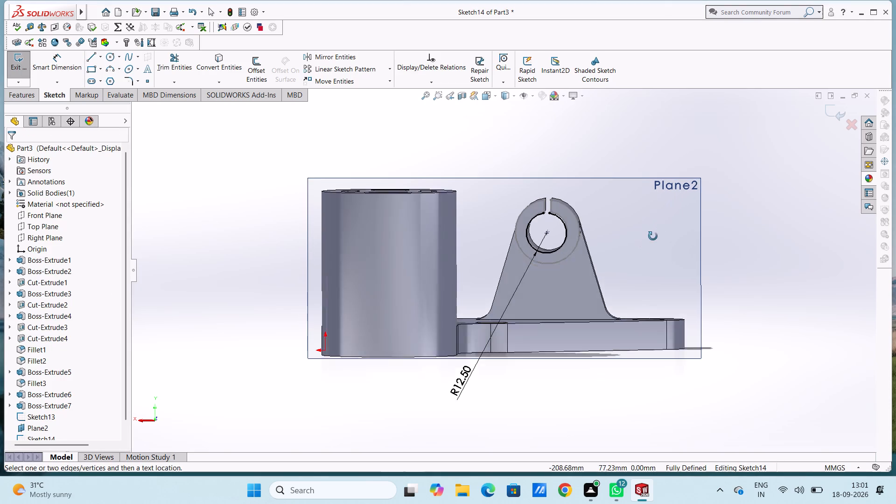
{"action": "middle_click_drag", "start_coordinate": [653, 236], "coordinate": [648, 243]}
{"action": "scroll", "coordinate": [654, 160], "scroll_direction": "down", "scroll_amount": 3}
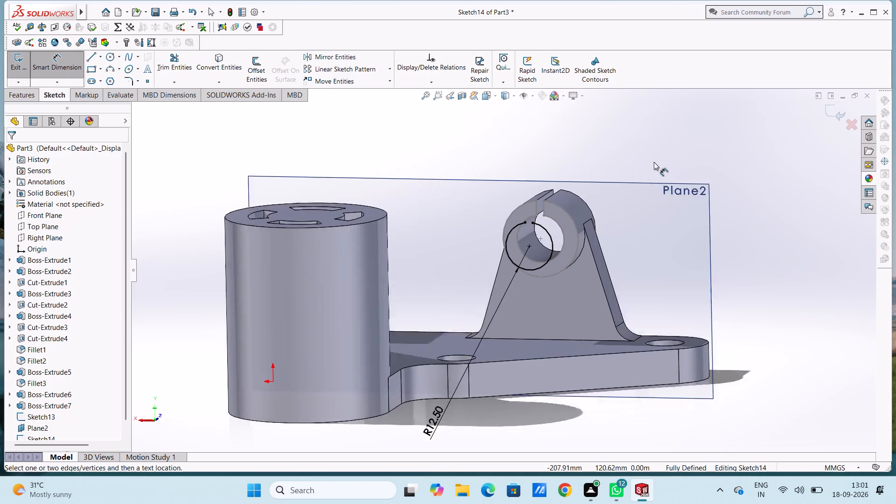
{"action": "scroll", "coordinate": [654, 162], "scroll_direction": "down", "scroll_amount": 1}
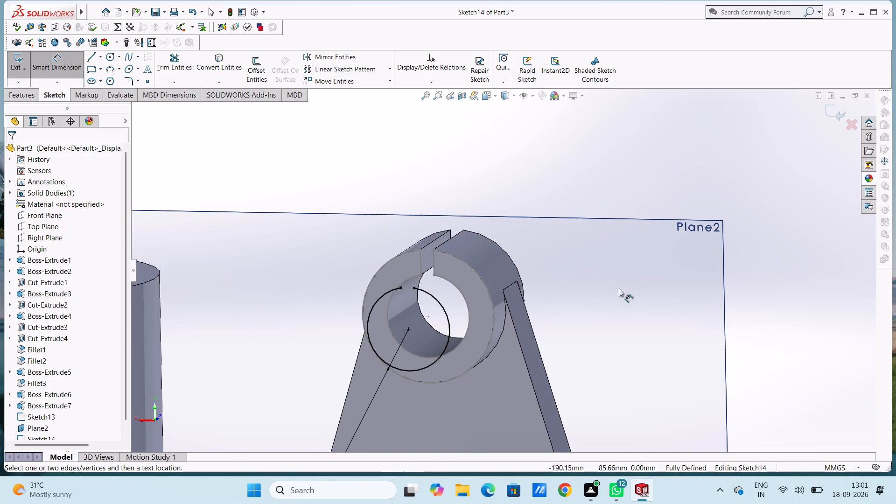
{"action": "key", "text": "Escape"}
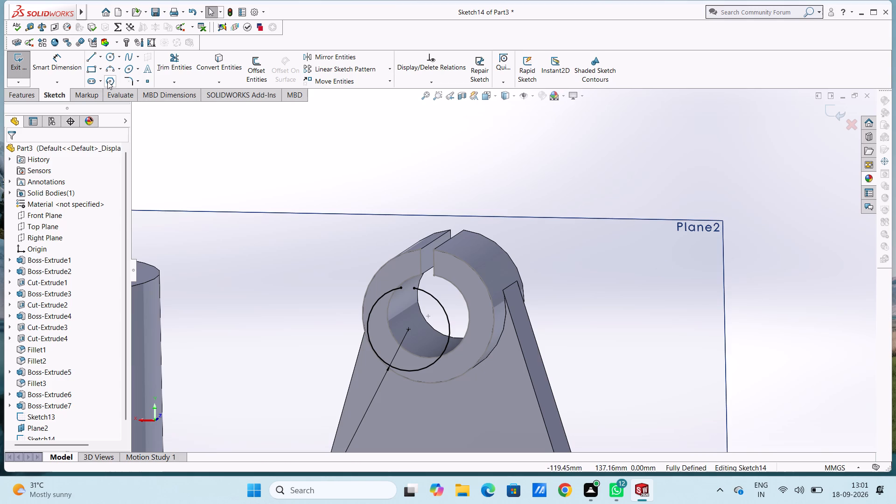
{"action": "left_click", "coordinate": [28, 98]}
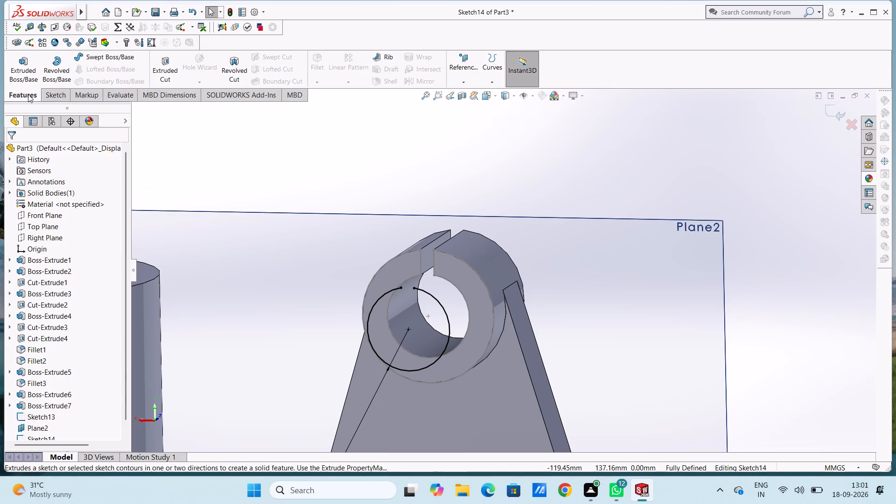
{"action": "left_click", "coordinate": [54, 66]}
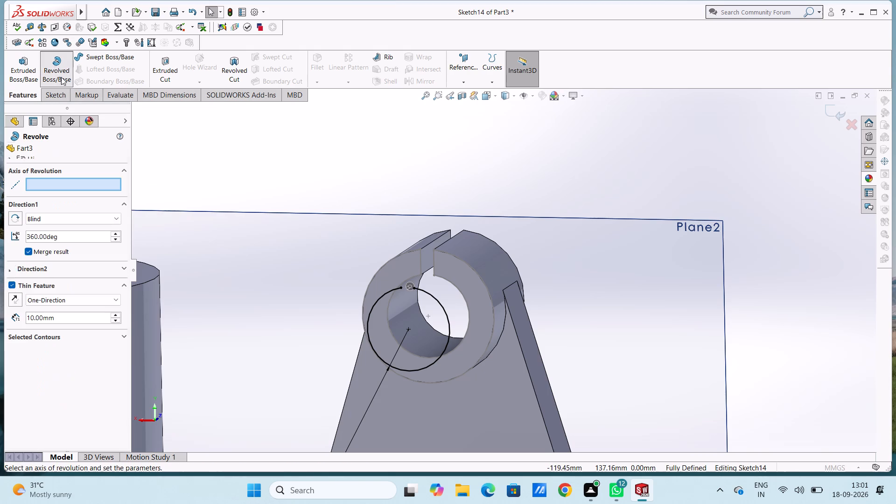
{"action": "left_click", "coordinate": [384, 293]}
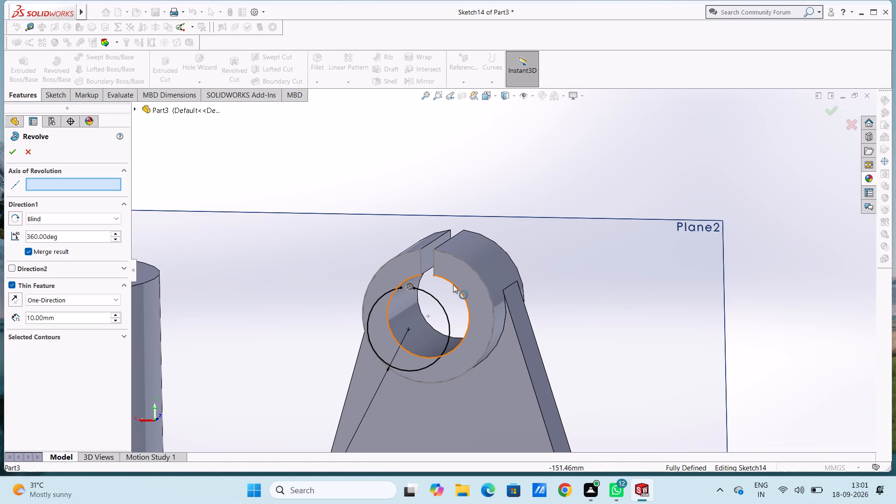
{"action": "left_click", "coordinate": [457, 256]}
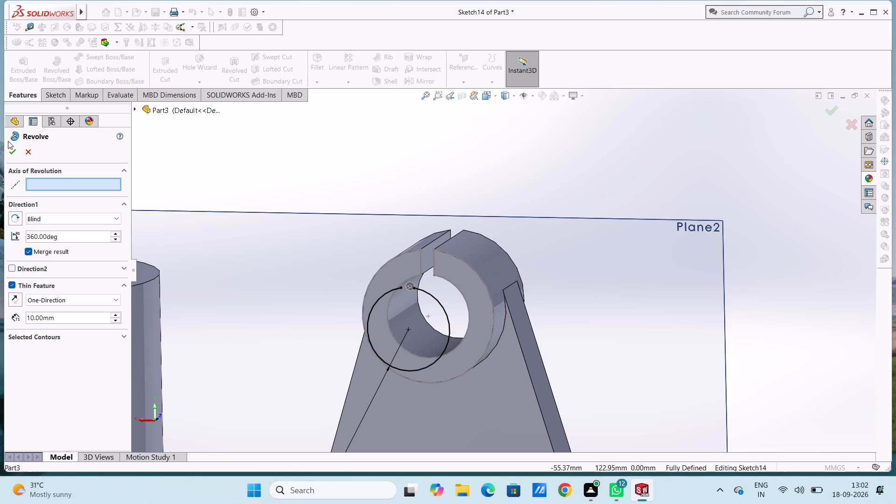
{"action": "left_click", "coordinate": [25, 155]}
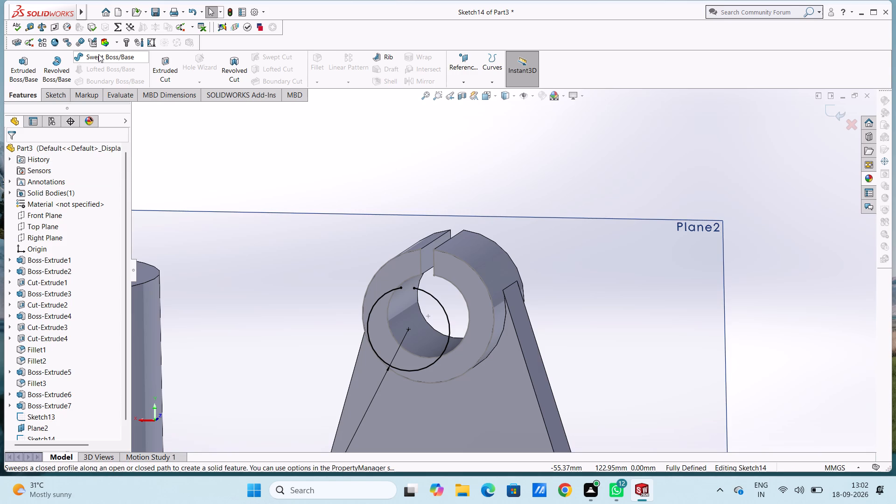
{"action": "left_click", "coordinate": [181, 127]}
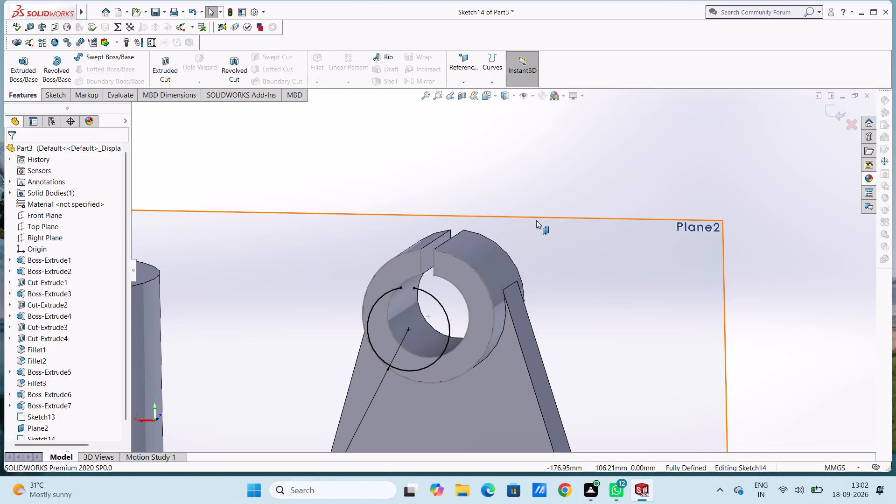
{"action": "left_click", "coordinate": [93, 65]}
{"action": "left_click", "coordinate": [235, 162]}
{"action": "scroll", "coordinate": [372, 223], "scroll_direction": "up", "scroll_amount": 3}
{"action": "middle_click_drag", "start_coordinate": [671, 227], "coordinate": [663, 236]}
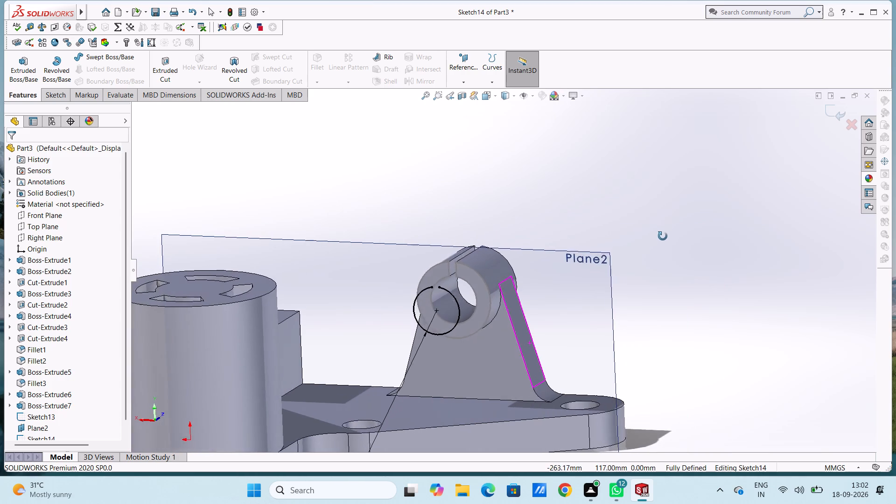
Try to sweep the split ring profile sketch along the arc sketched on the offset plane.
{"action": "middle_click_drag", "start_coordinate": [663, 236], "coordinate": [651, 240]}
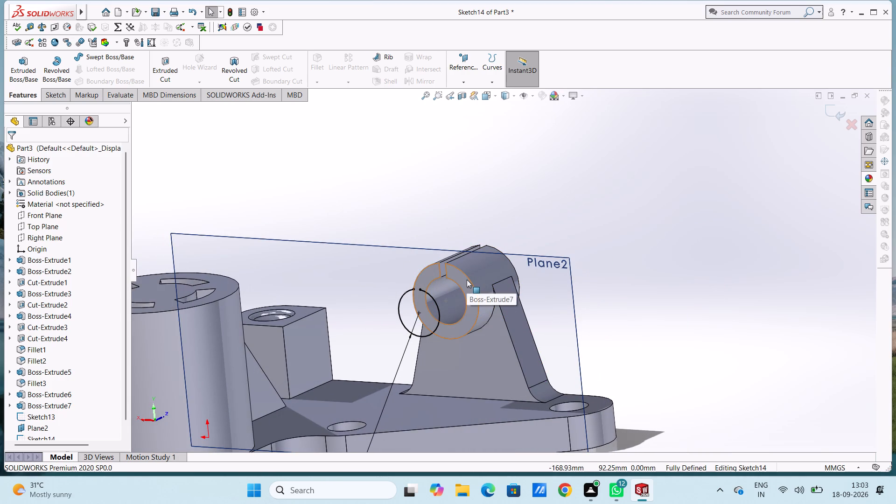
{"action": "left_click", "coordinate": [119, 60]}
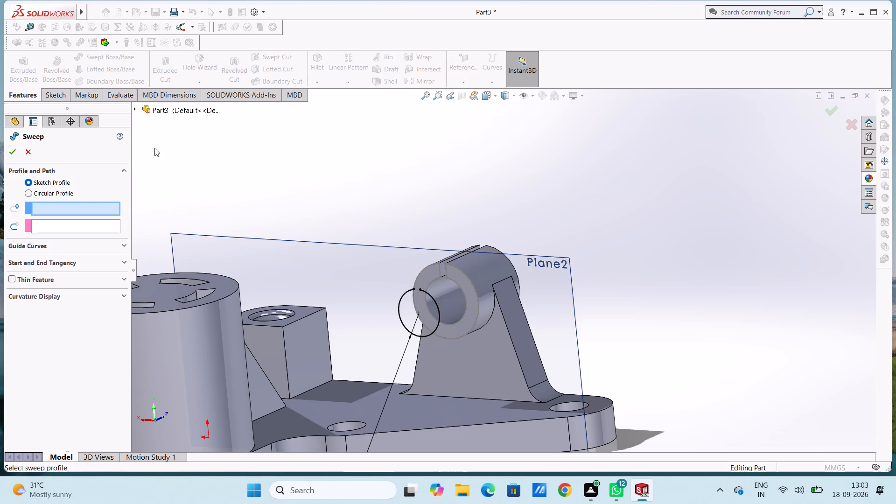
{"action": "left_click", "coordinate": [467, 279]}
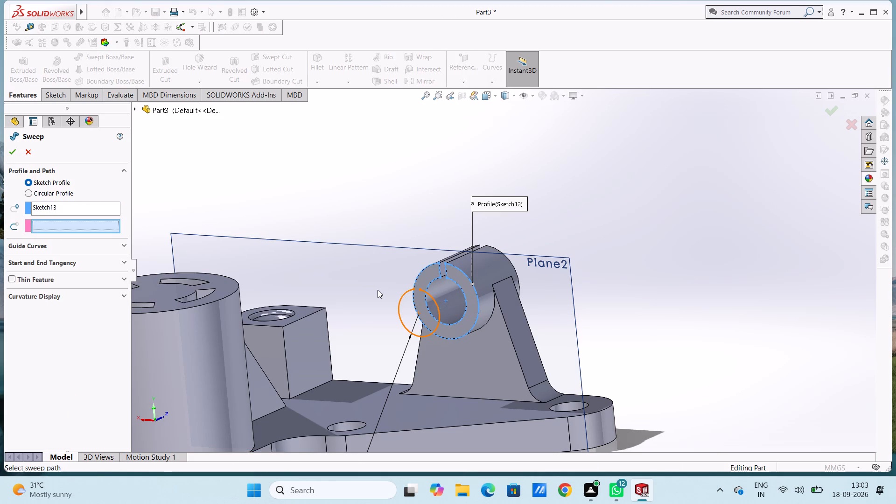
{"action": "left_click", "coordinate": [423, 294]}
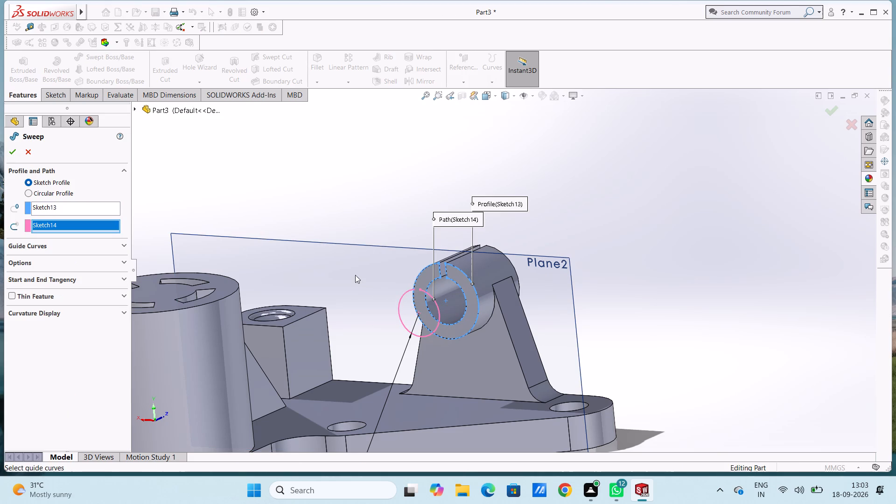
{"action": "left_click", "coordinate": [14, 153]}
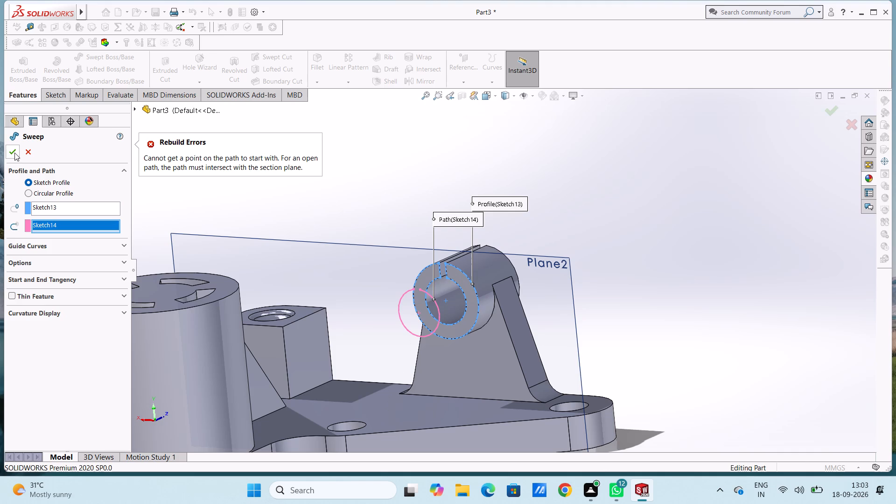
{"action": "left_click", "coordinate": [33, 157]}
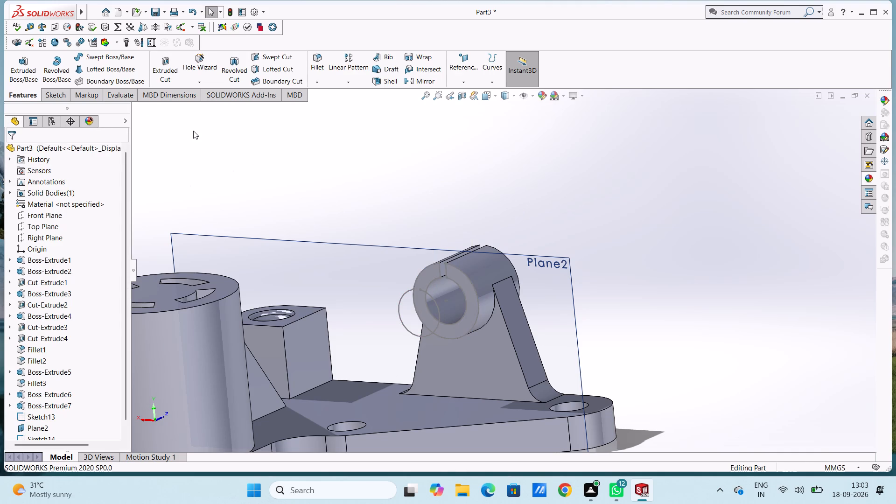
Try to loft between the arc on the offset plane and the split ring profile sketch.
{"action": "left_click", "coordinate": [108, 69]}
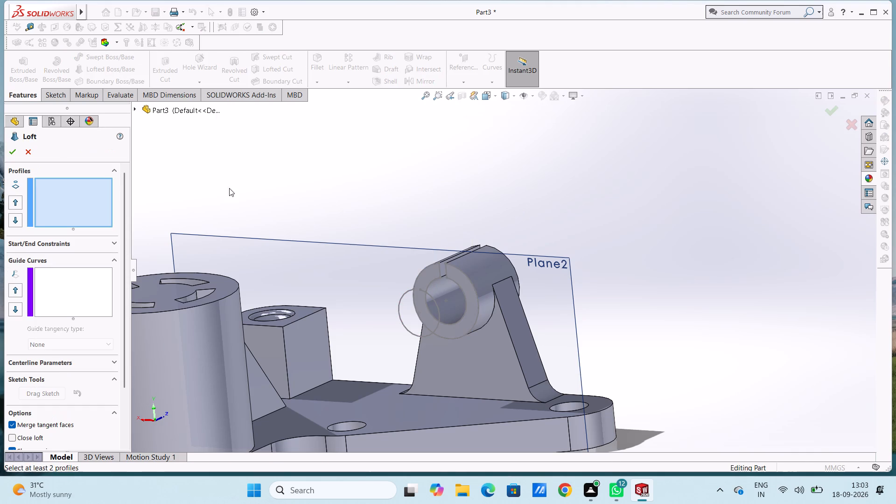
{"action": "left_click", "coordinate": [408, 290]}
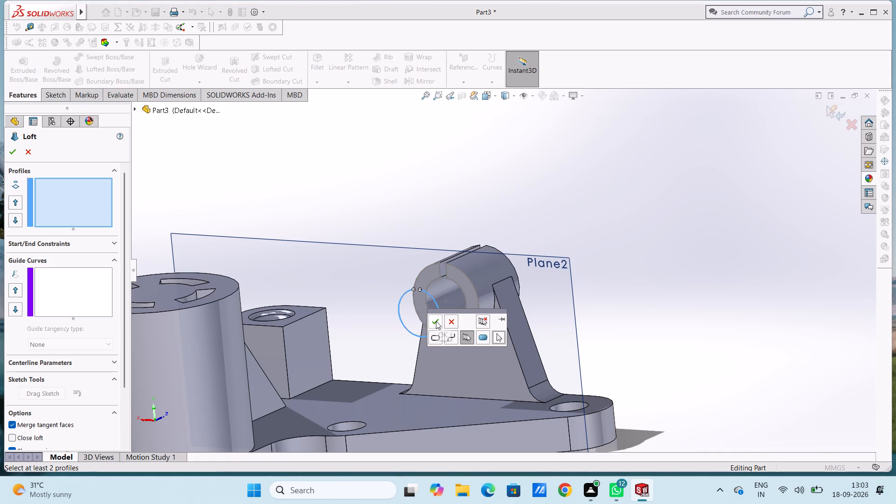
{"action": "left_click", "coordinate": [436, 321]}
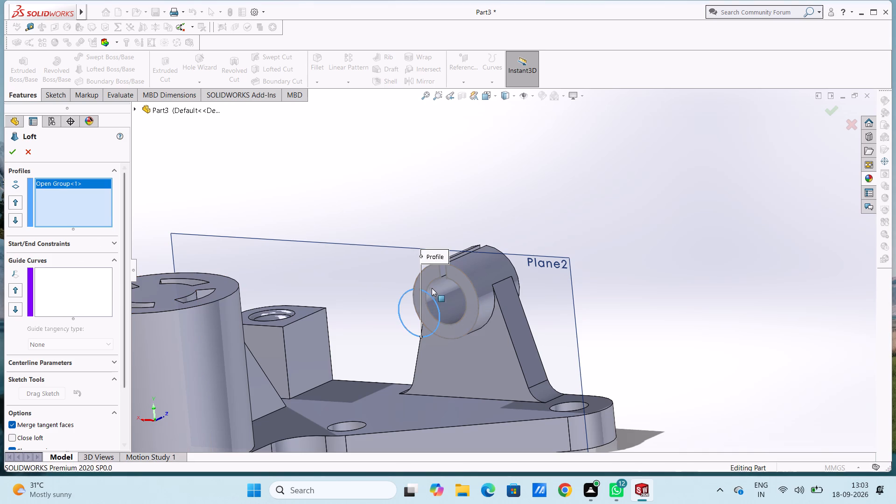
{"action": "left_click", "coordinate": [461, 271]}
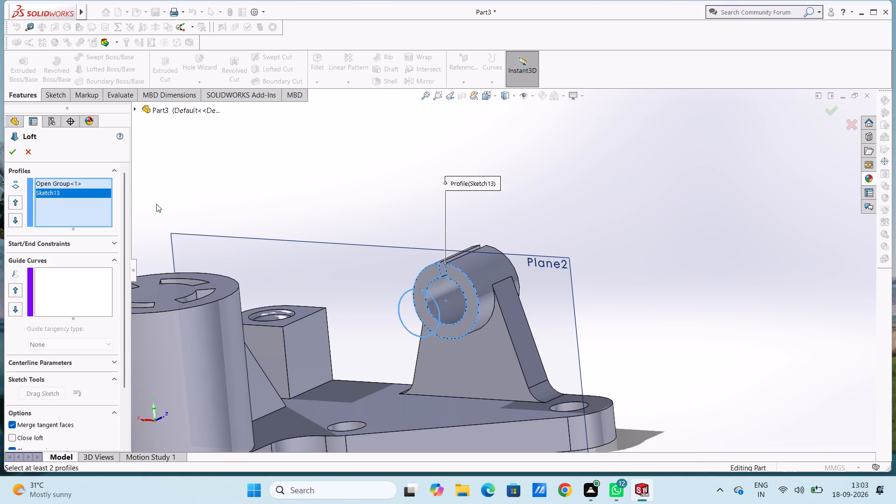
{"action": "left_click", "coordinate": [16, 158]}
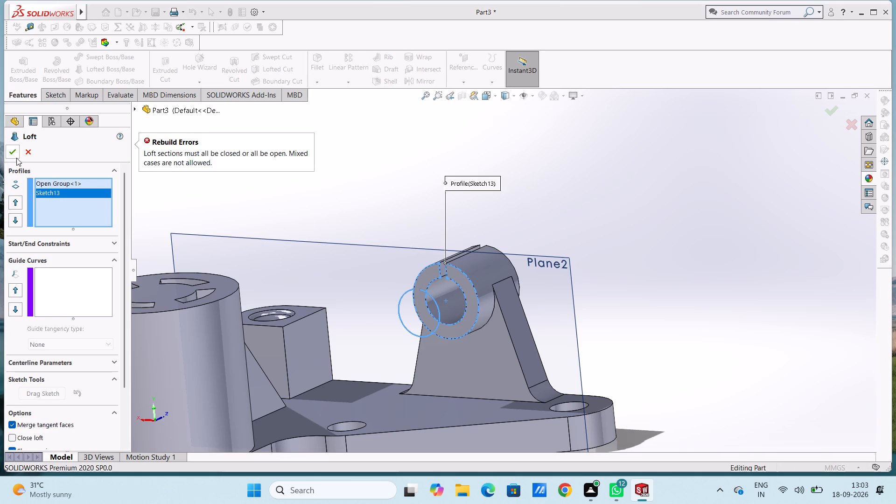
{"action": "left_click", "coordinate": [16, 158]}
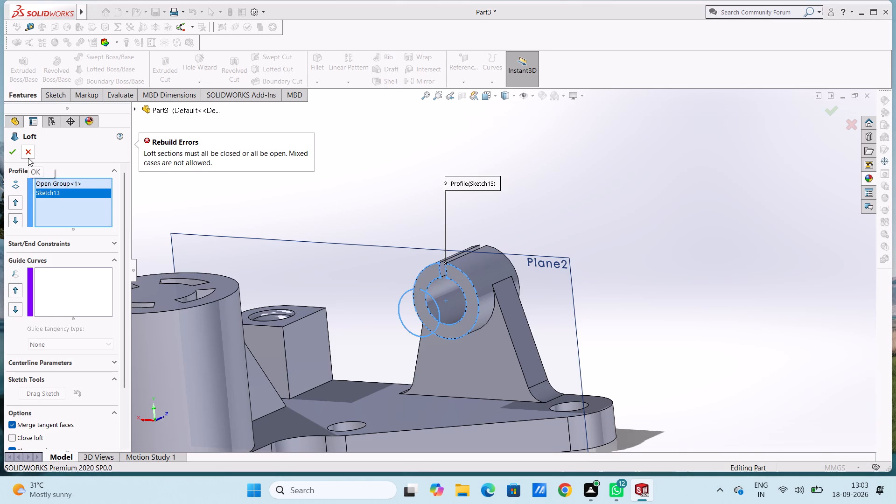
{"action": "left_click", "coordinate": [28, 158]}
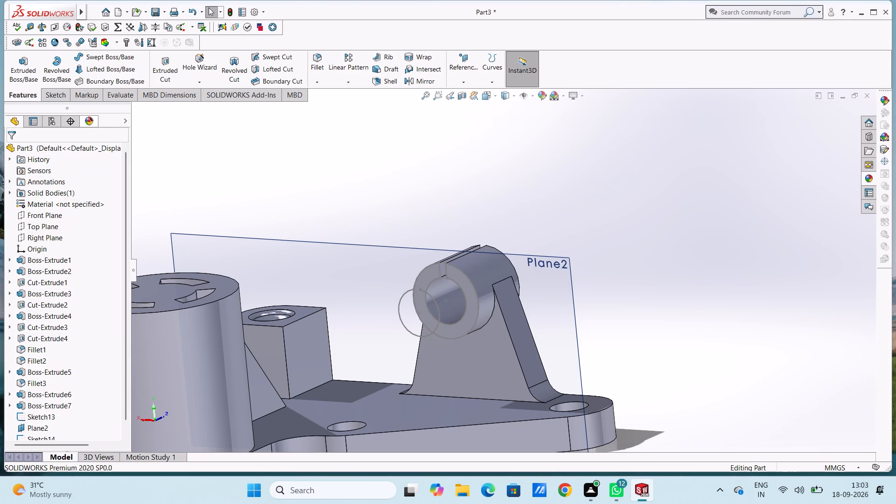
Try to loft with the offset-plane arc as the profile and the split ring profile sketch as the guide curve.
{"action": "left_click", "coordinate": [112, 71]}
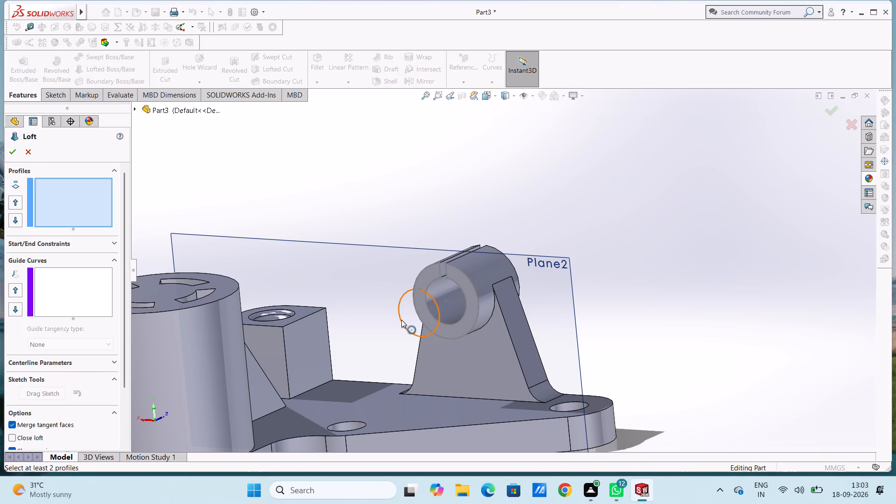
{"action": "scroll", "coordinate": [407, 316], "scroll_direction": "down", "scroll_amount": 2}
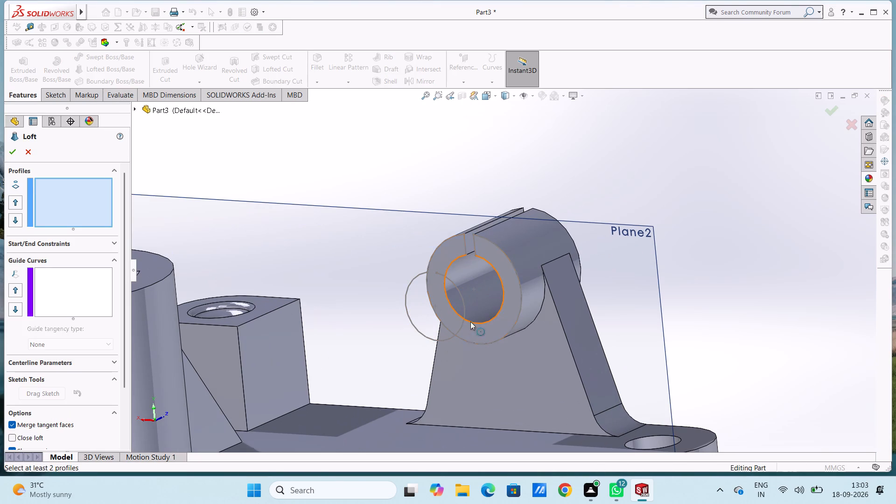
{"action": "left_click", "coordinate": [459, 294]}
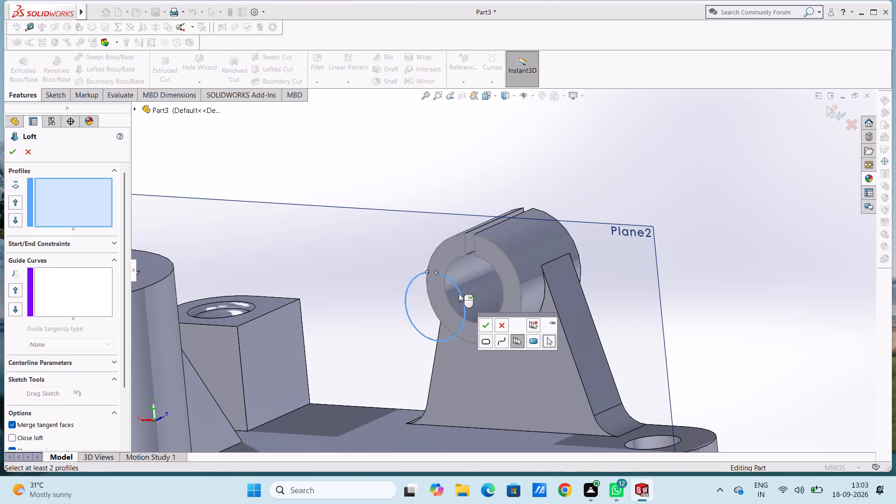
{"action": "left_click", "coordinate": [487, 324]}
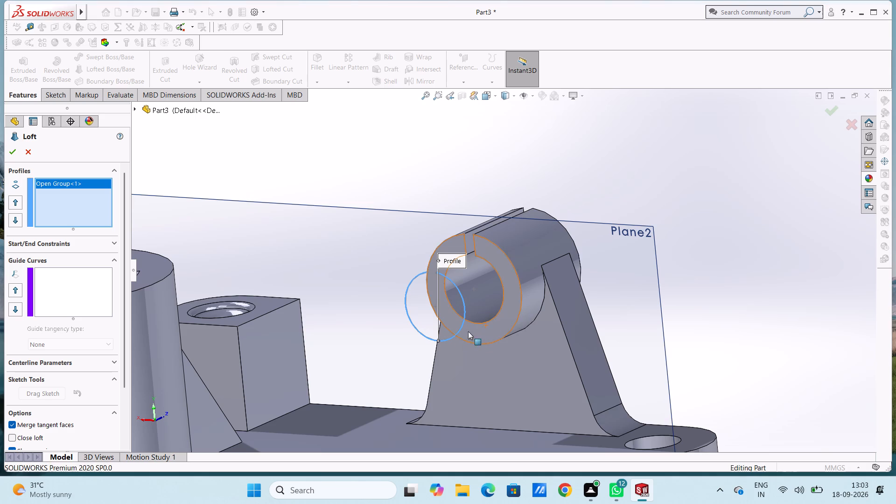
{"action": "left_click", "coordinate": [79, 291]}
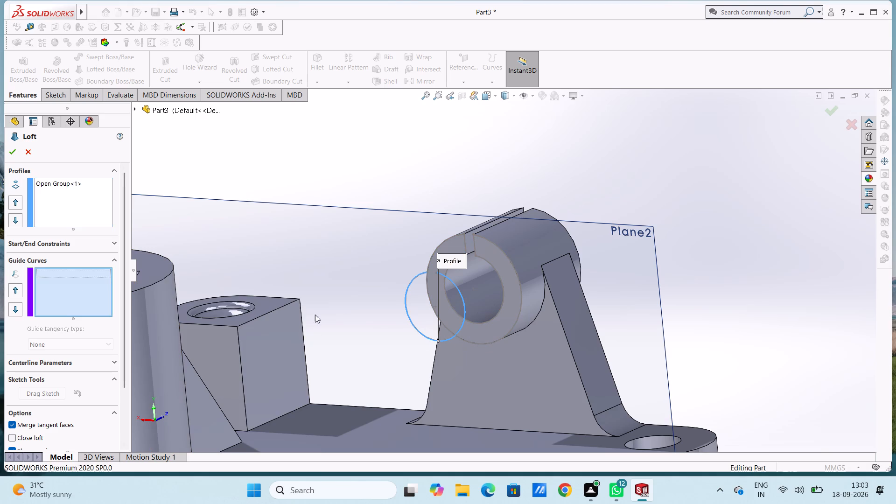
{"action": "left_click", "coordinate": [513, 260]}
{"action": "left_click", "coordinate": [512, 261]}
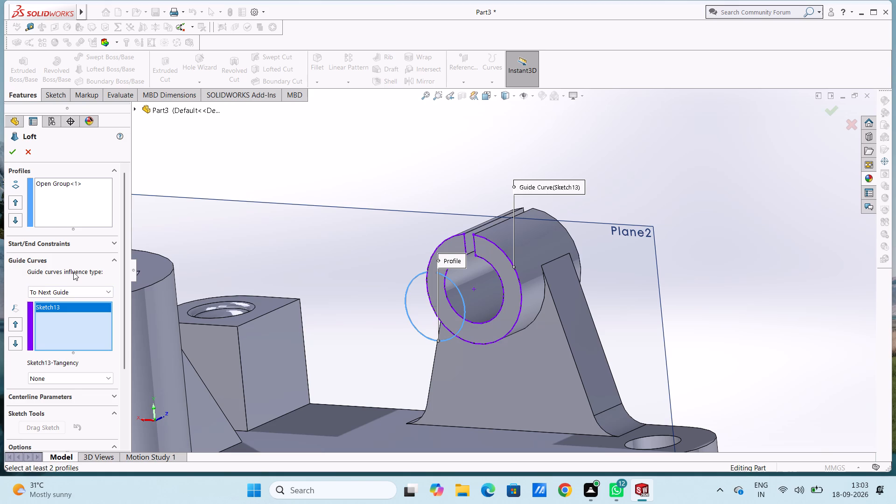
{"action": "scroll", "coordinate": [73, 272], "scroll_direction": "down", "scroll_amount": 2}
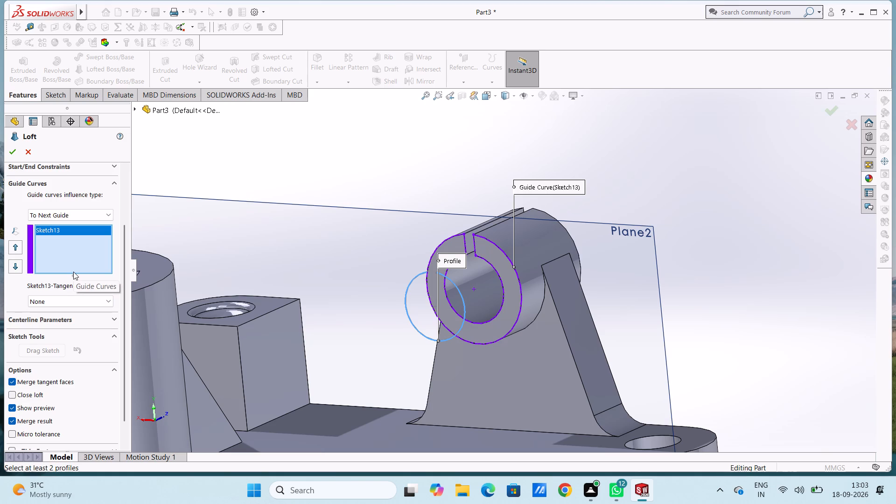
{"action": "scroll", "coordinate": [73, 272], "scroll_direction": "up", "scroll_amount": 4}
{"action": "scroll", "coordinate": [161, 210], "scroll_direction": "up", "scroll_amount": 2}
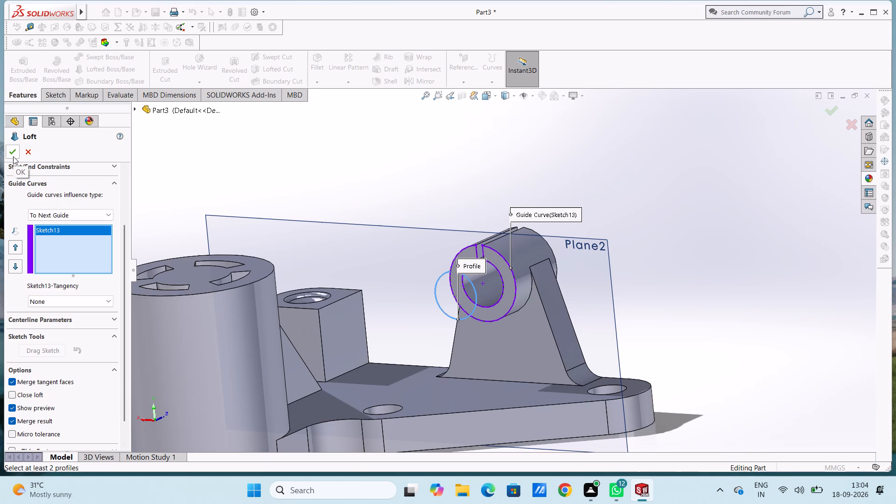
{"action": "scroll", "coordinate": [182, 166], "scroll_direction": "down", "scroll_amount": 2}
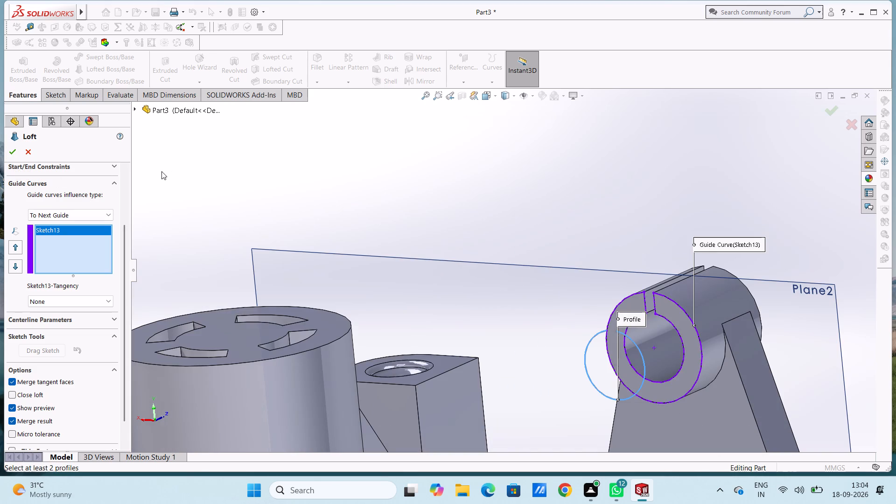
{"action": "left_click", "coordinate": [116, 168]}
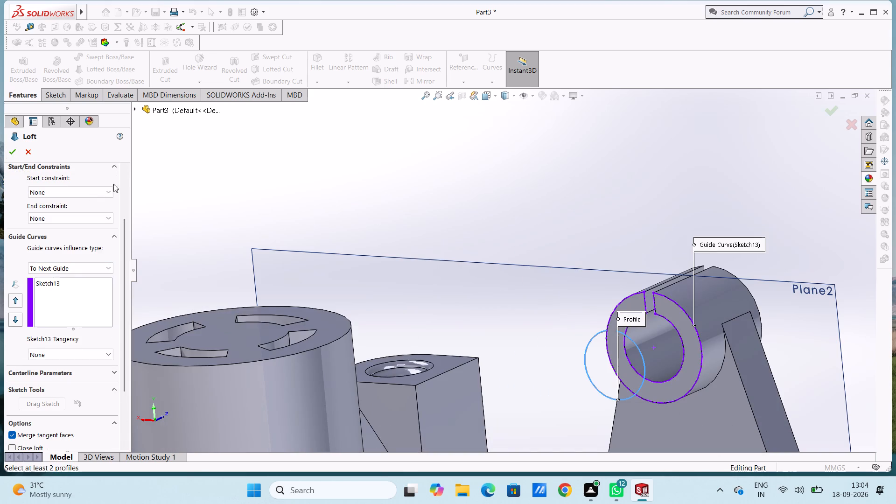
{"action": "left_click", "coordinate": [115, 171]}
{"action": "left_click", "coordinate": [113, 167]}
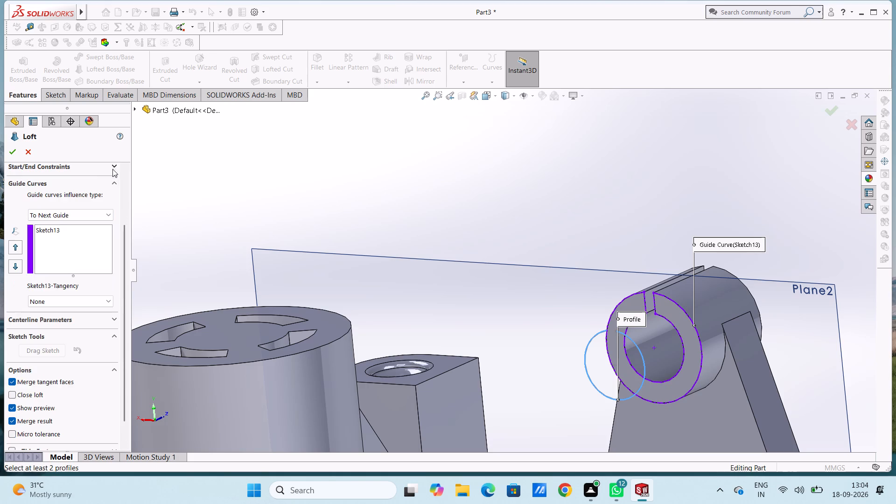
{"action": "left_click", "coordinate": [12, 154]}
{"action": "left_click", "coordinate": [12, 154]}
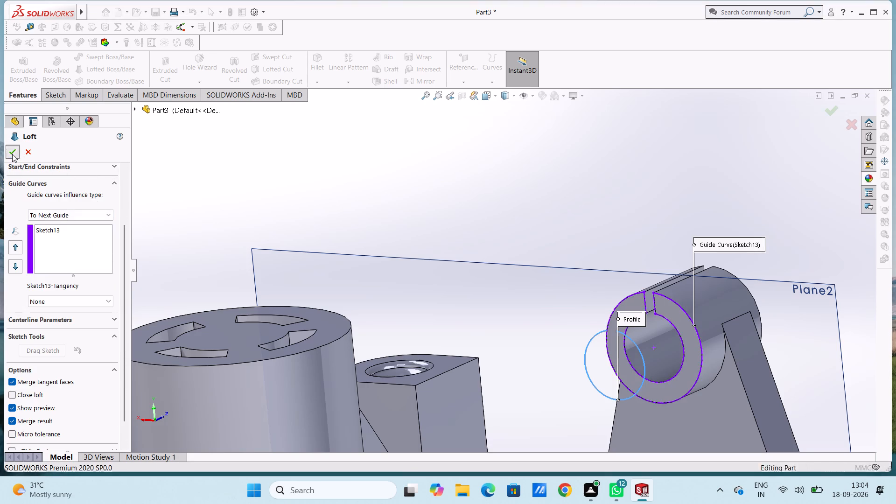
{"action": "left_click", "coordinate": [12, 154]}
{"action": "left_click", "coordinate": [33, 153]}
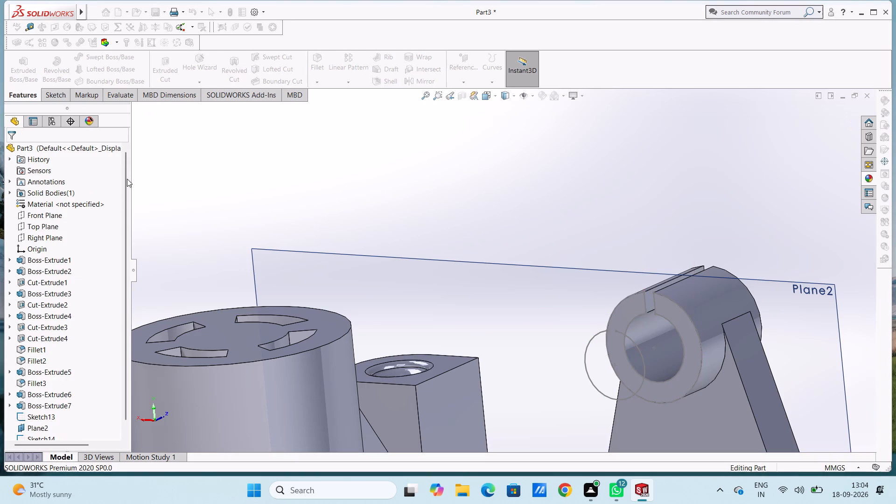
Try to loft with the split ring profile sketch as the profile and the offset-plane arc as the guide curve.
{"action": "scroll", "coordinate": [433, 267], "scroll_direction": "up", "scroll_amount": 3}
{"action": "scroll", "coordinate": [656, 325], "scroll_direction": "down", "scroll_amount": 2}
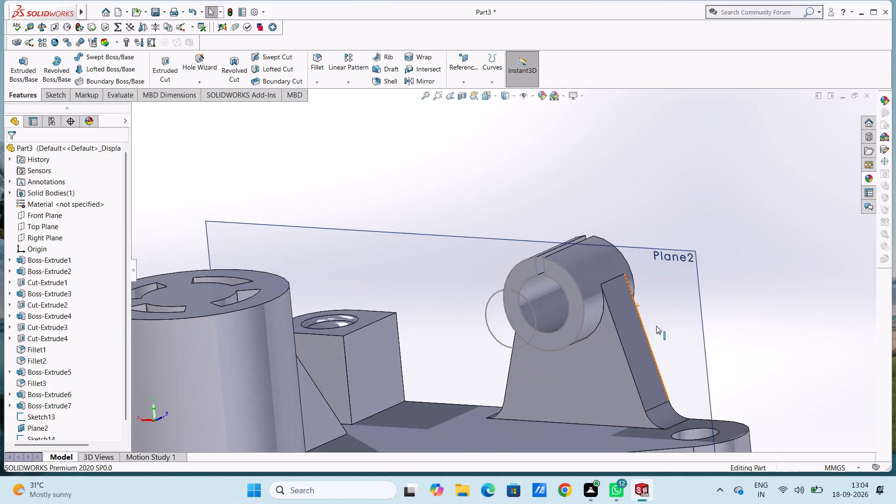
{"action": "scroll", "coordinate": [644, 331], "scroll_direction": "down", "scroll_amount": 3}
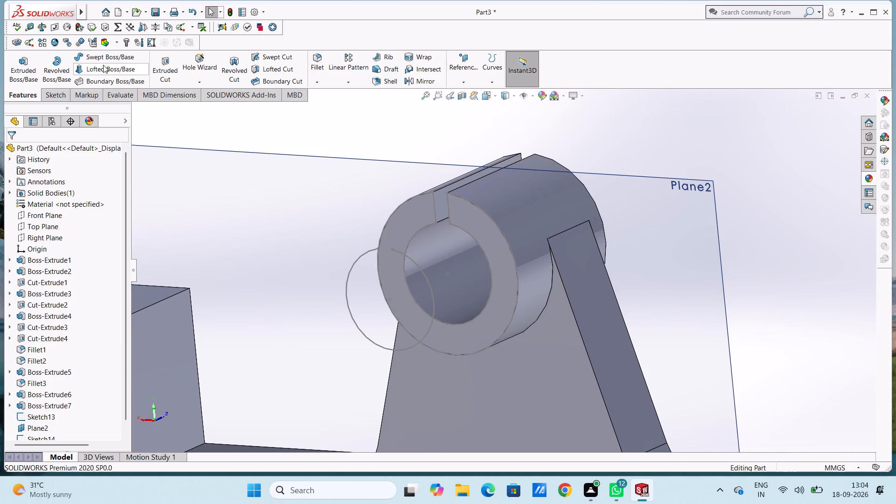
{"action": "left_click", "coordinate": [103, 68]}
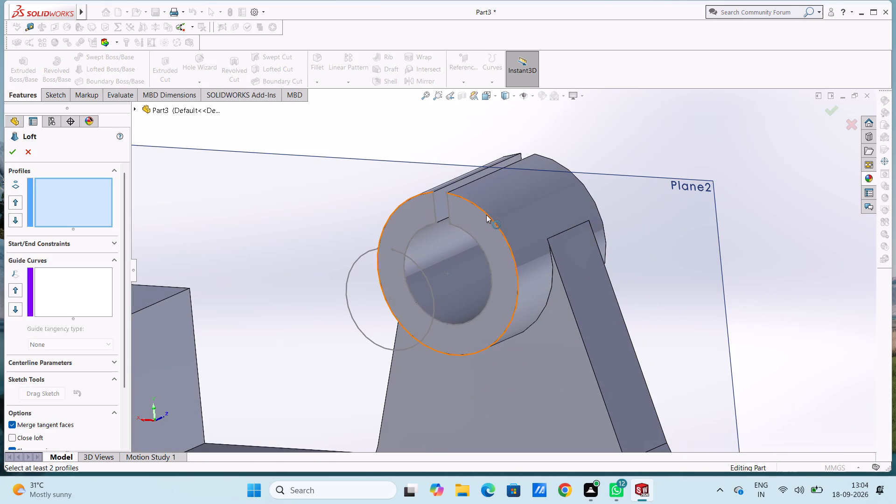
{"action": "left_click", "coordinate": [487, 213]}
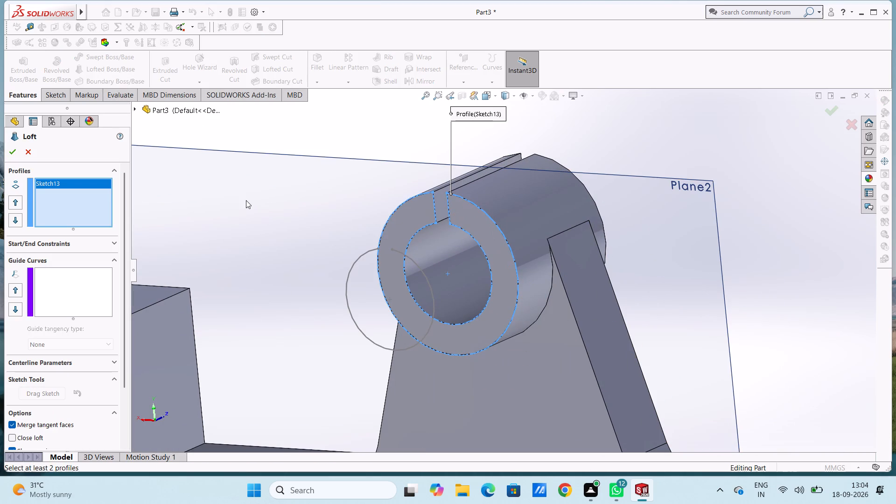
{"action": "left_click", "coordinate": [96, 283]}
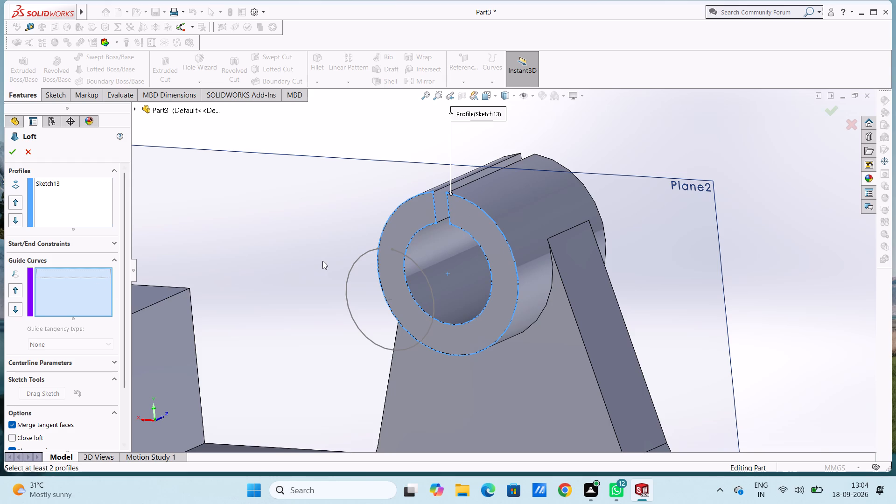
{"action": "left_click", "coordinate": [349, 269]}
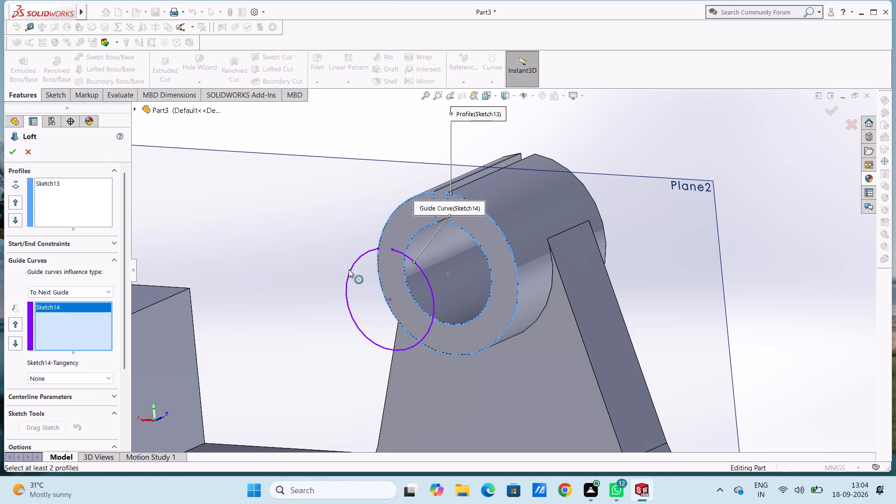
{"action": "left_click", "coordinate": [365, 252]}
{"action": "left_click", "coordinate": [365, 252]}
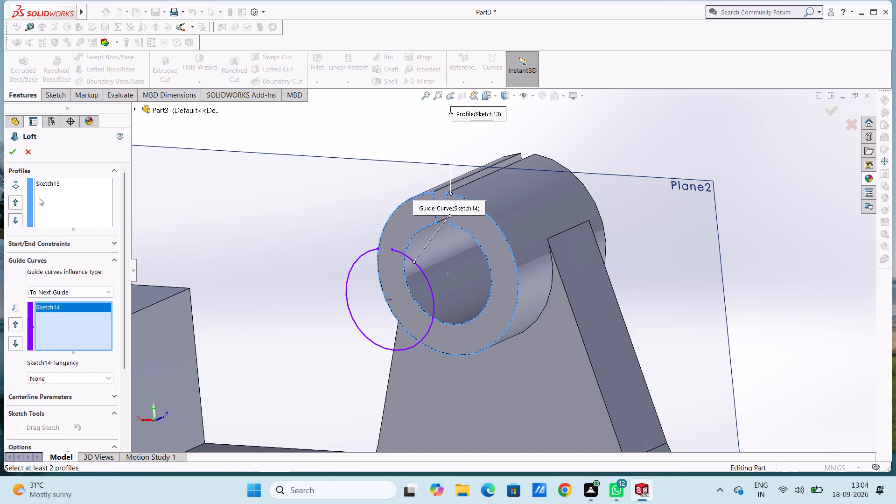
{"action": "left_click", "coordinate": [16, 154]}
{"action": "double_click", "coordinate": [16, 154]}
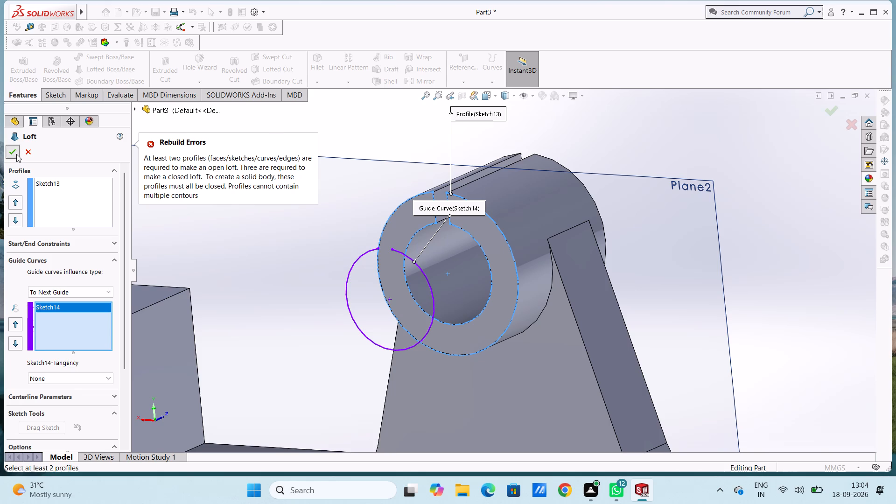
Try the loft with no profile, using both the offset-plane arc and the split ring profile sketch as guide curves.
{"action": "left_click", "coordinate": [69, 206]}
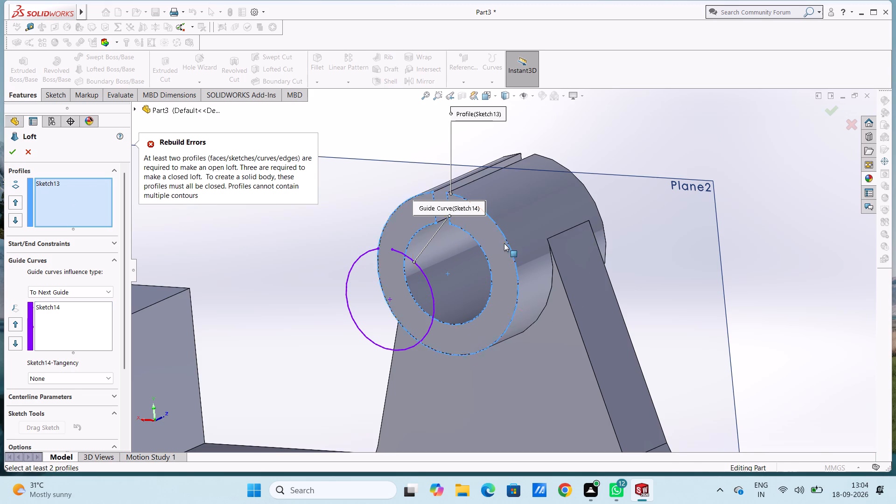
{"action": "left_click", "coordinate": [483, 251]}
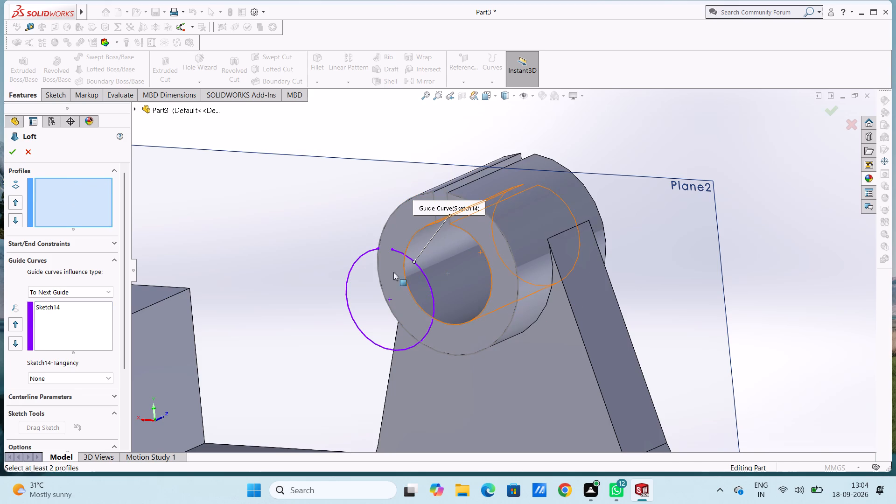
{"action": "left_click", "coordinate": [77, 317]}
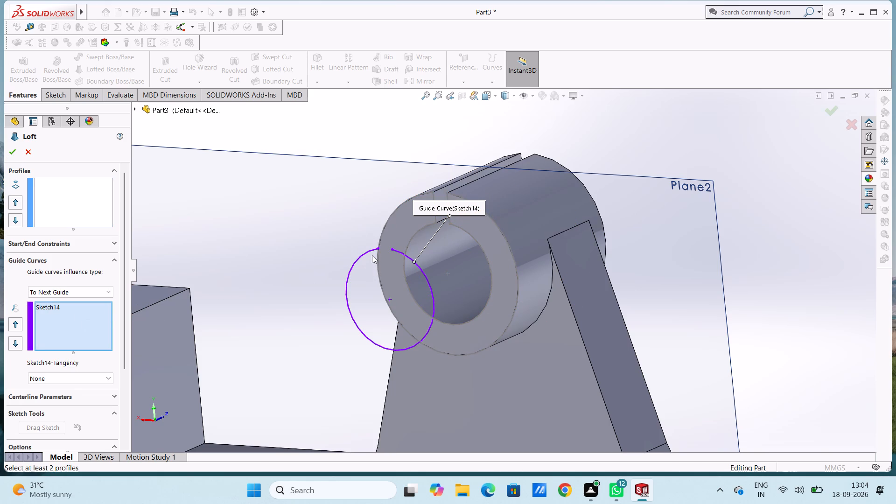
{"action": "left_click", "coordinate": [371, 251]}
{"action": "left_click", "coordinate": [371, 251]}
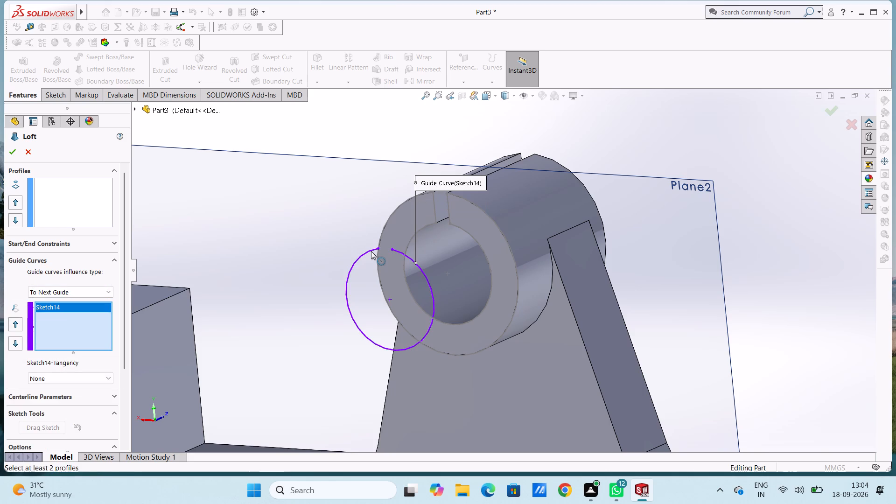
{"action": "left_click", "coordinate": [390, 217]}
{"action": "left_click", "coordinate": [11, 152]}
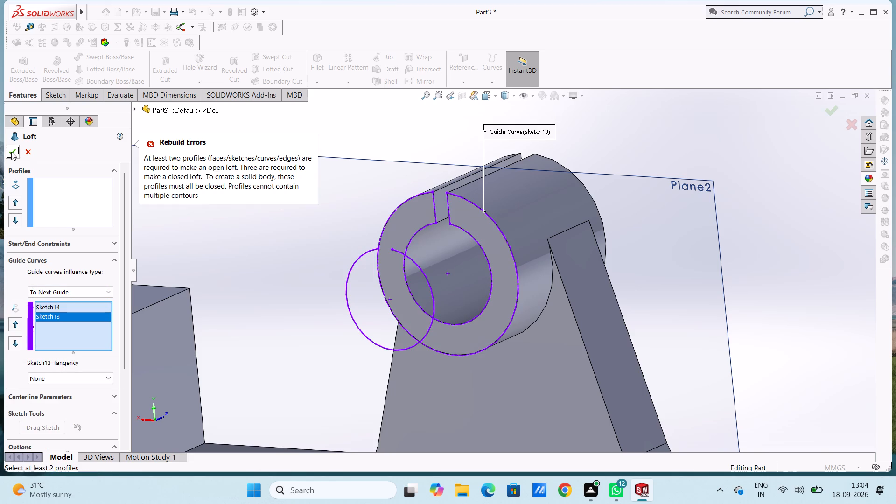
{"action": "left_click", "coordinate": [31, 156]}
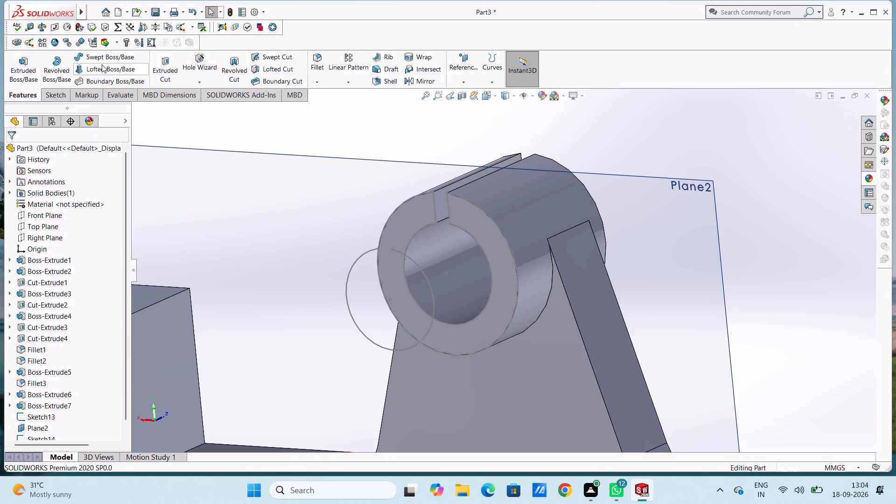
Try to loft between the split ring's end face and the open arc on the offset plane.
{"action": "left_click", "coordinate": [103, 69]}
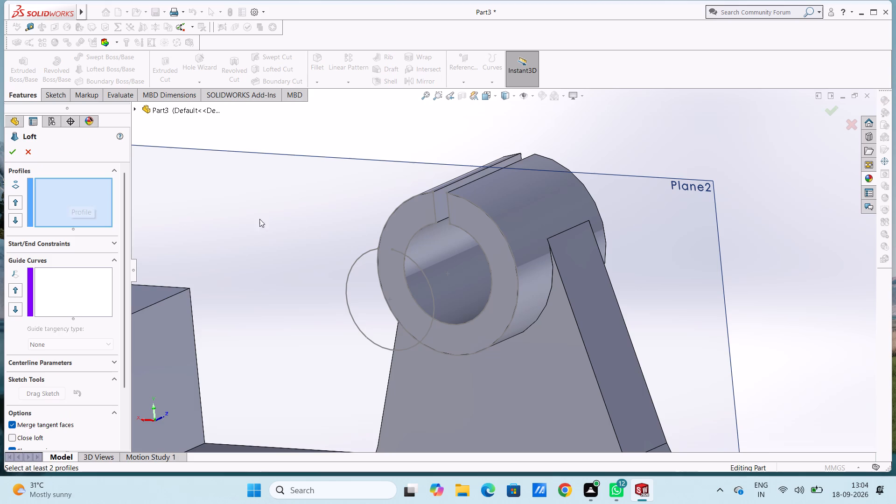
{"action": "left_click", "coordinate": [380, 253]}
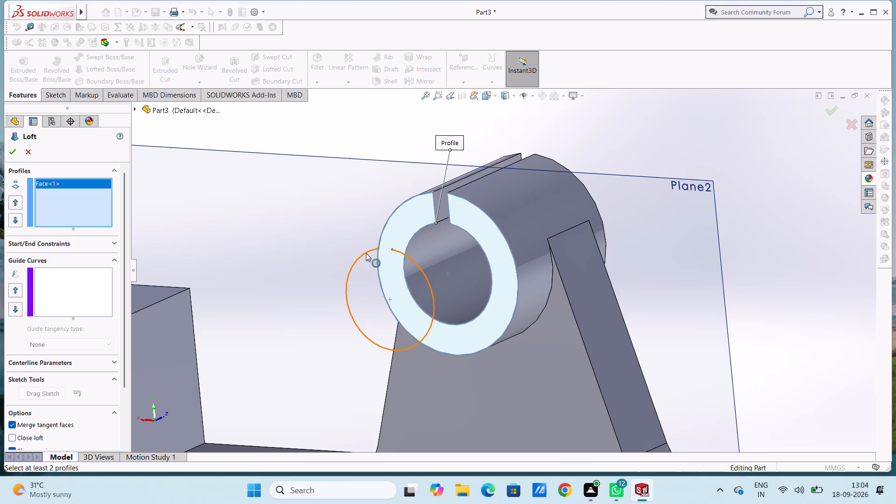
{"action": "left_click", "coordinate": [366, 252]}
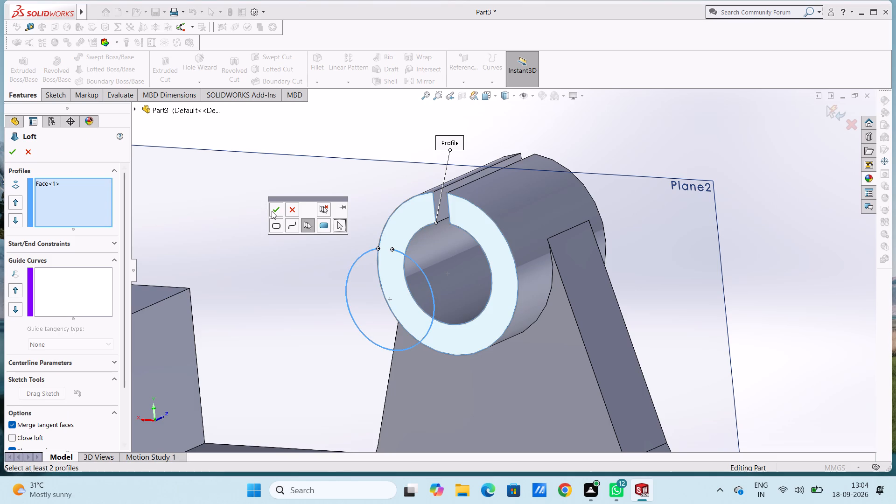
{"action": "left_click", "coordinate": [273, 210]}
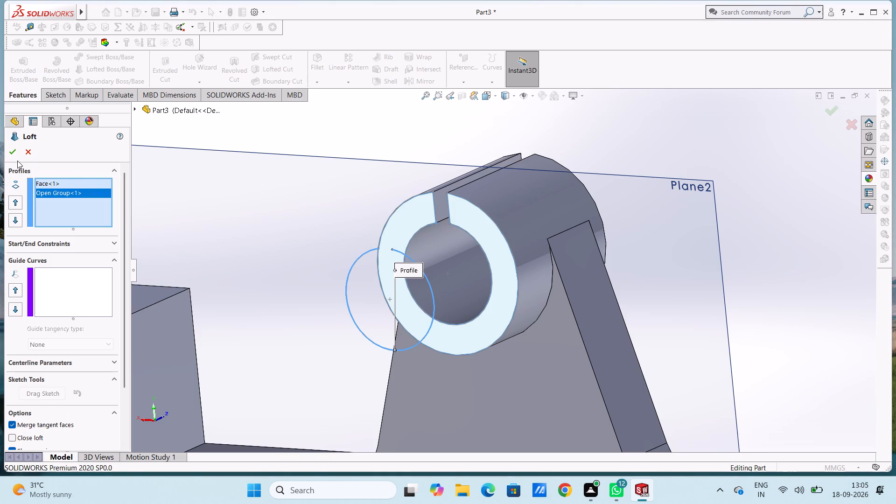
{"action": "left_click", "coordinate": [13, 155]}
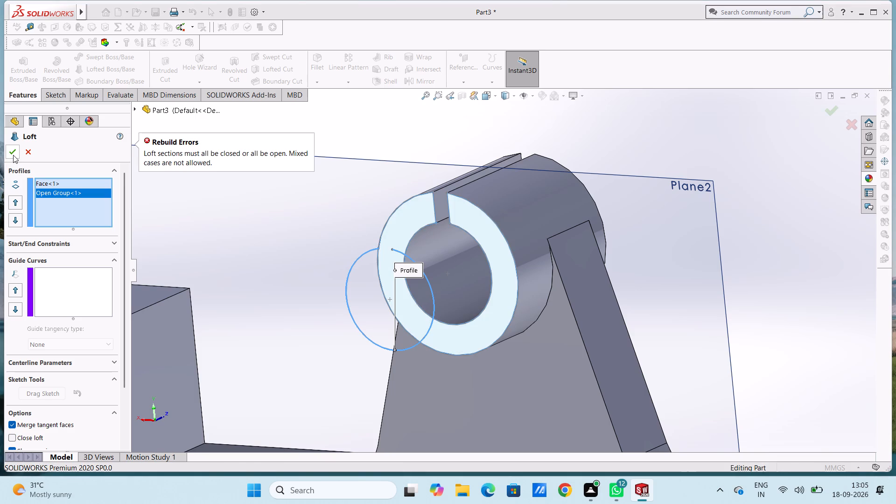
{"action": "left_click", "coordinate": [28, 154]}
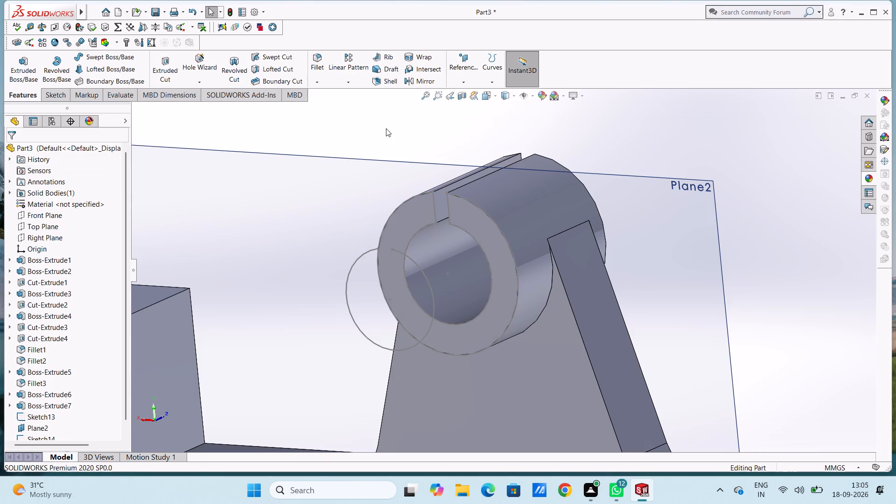
Undo the arc sketch and the offset plane it was drawn on.
{"action": "key", "text": "ctrl+z"}
{"action": "key", "text": "ctrl+z"}
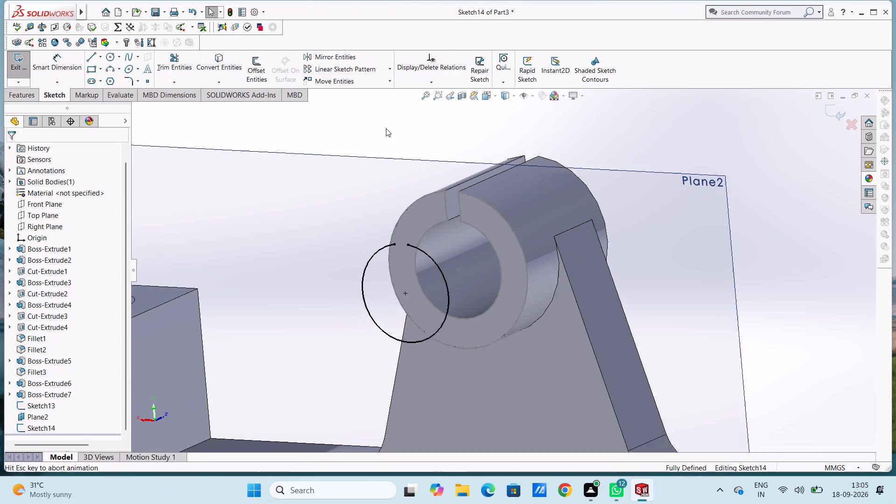
{"action": "key", "text": "ctrl+z"}
{"action": "key", "text": "ctrl+z"}
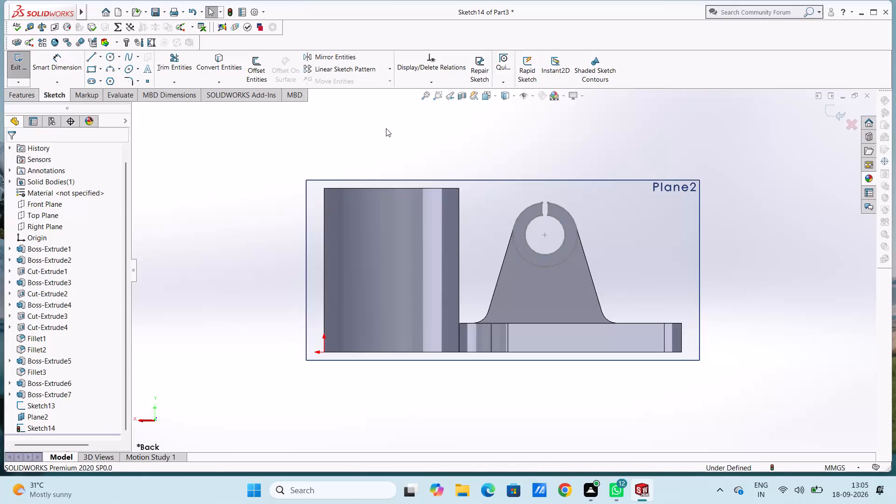
{"action": "key", "text": "ctrl+z"}
{"action": "key", "text": "ctrl+z"}
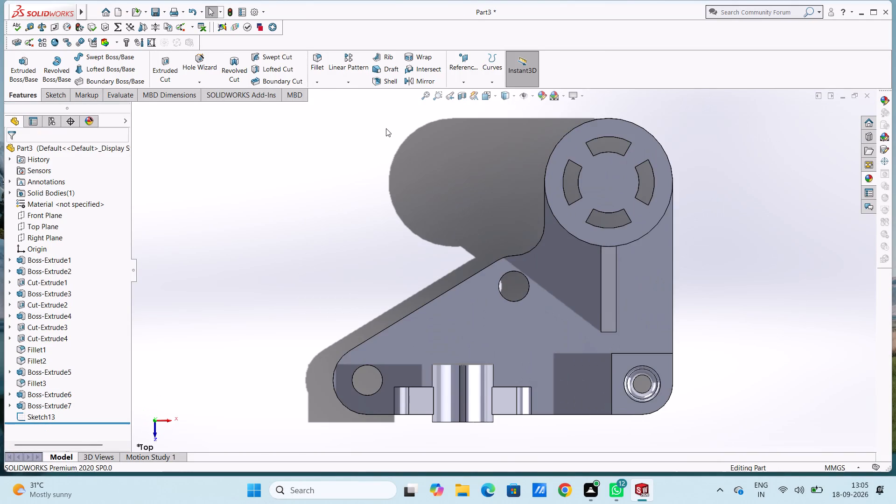
Undo the split ring profile sketch and the latest ring extrusion, back to editing the R20 and R12.5 ring sketch.
{"action": "key", "text": "ctrl+z"}
{"action": "key", "text": "ctrl+z"}
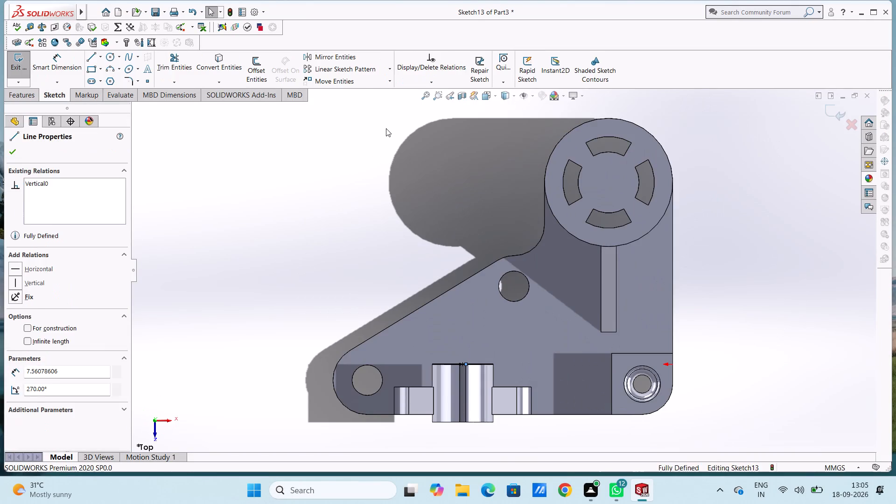
{"action": "key", "text": "ctrl+z"}
{"action": "key", "text": "ctrl+z"}
{"action": "key", "text": "ctrl+z"}
{"action": "key", "text": "ctrl+z"}
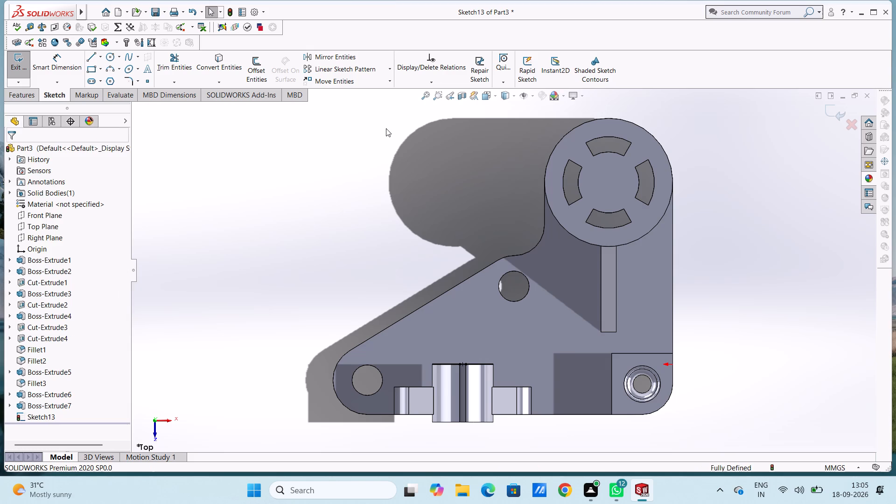
{"action": "key", "text": "ctrl+z"}
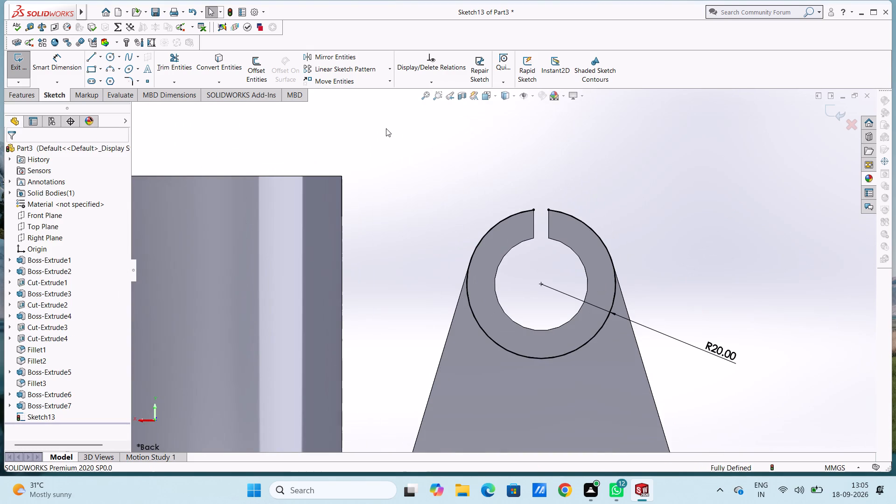
{"action": "key", "text": "ctrl+z"}
{"action": "key", "text": "ctrl+z"}
{"action": "key", "text": "ctrl+z"}
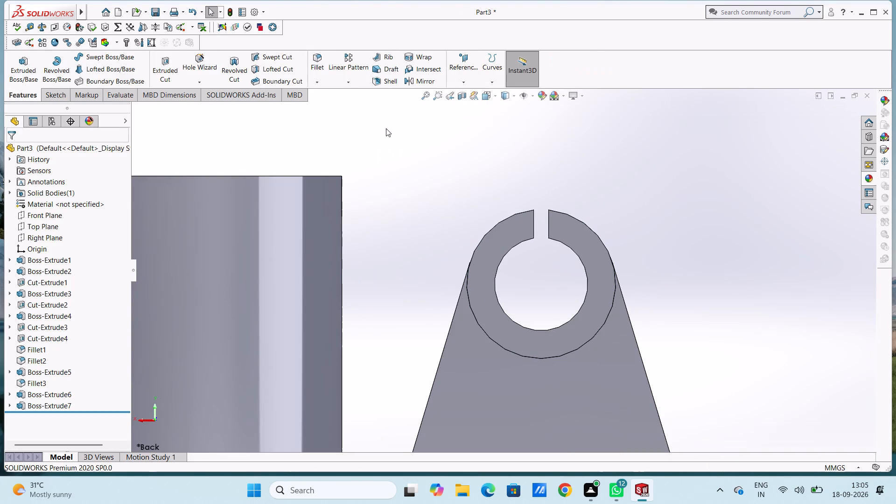
{"action": "key", "text": "ctrl+z"}
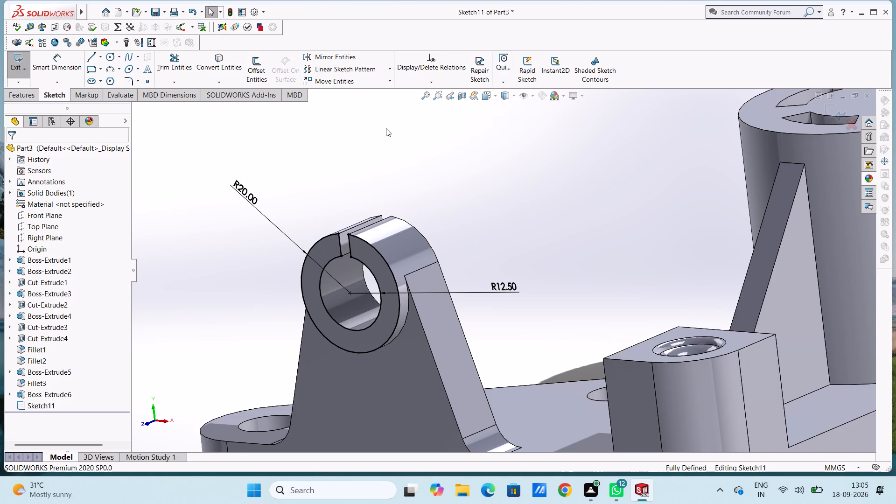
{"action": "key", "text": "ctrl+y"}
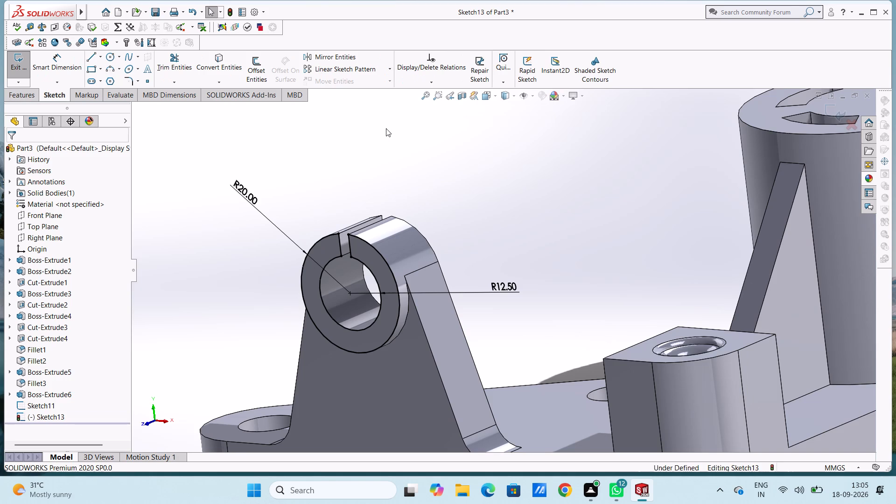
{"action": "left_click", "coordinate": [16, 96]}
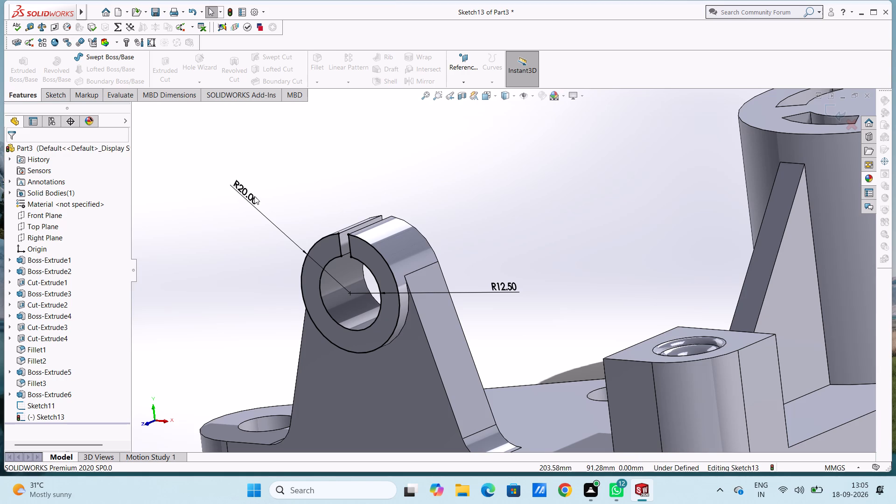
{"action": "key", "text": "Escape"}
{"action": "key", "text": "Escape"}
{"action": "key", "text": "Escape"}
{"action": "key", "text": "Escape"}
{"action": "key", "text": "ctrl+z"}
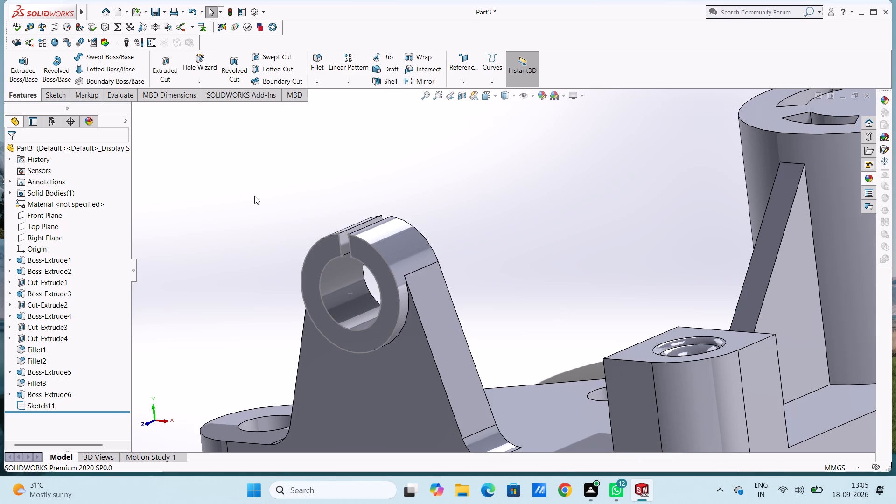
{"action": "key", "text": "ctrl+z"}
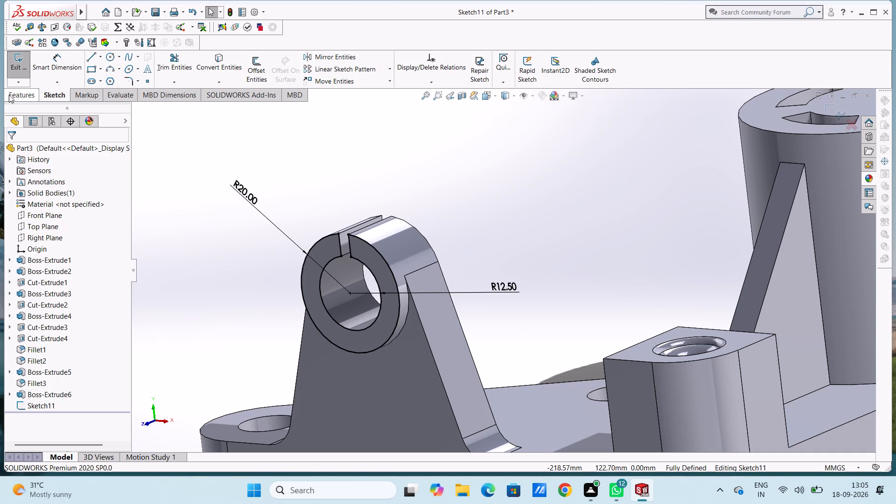
Extrude the R20 and R12.5 split ring sketch 38 mm blind in the reversed direction, merged with the support.
{"action": "left_click", "coordinate": [22, 93]}
{"action": "left_click", "coordinate": [30, 74]}
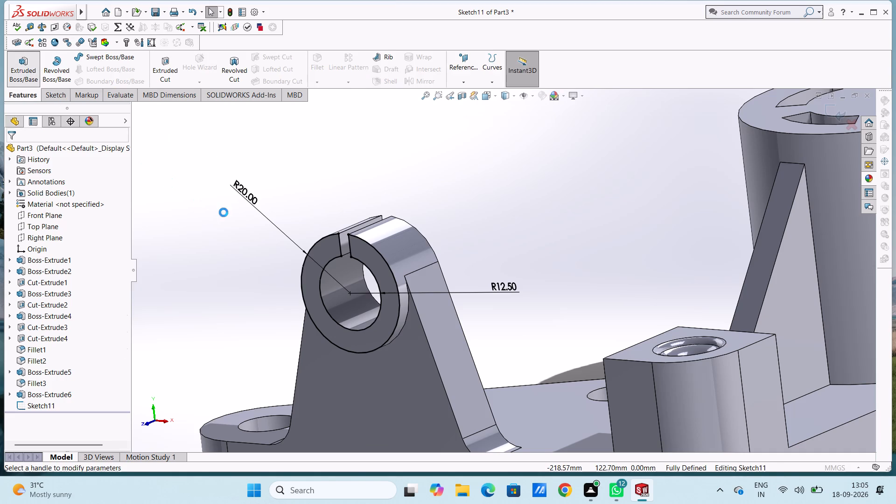
{"action": "left_click", "coordinate": [23, 219]}
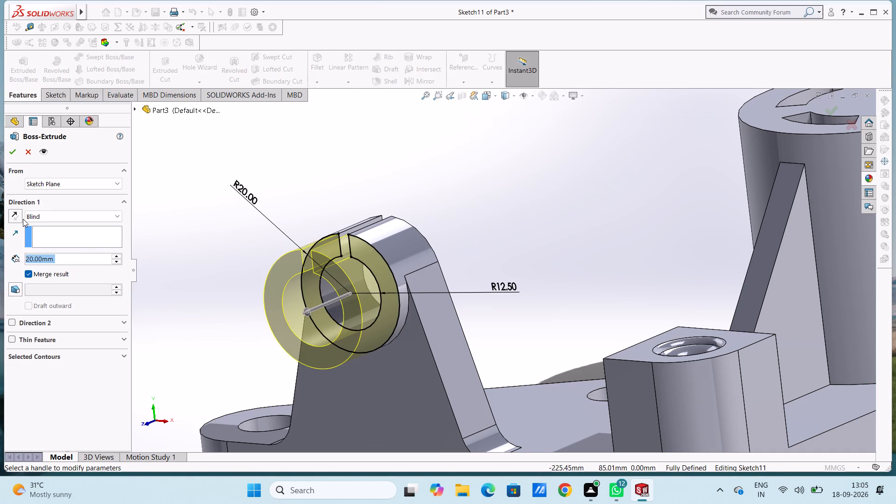
{"action": "left_click", "coordinate": [18, 215]}
{"action": "double_click", "coordinate": [72, 253]}
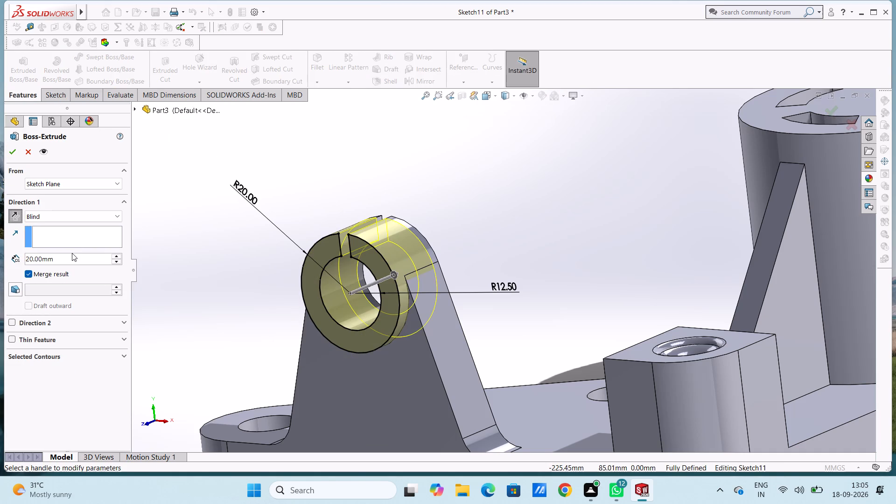
{"action": "double_click", "coordinate": [74, 259]}
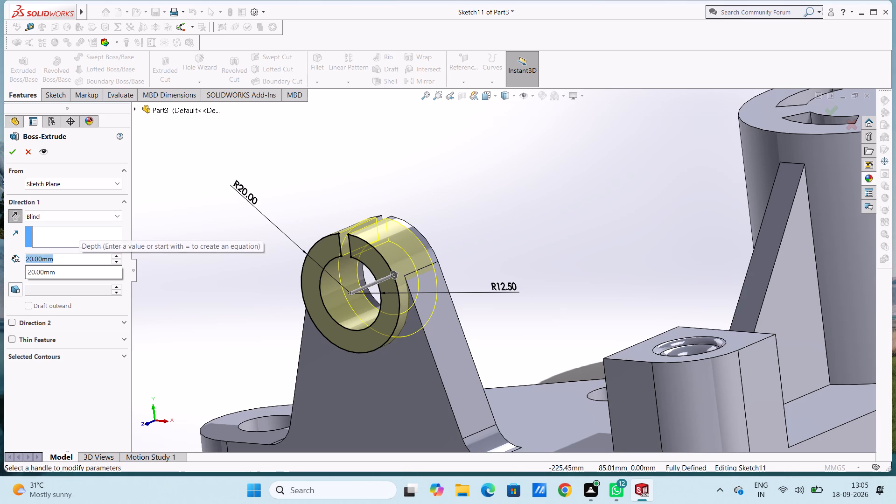
{"action": "type", "text": "38"}
{"action": "key", "text": "Return"}
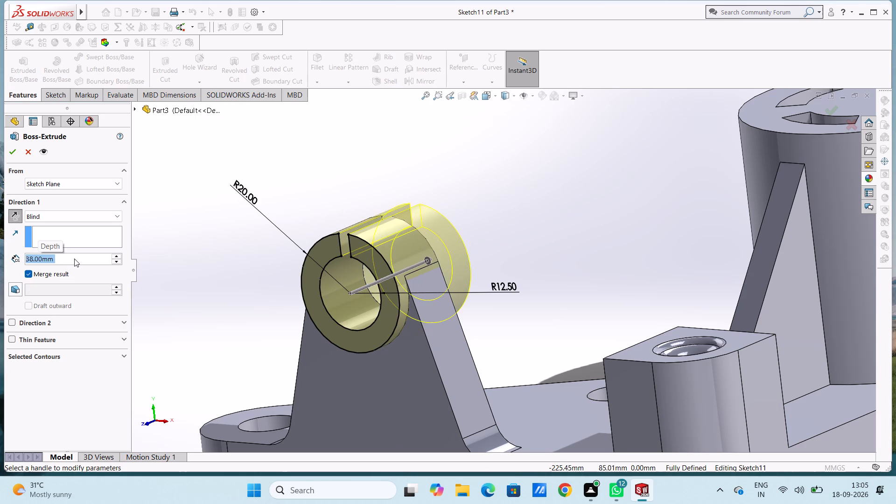
{"action": "left_click", "coordinate": [14, 151]}
{"action": "left_click", "coordinate": [184, 231]}
On the split ring's back end face, sketch two open concentric arcs of radius 12.5 mm and 20 mm tracing its inner and outer edges.
{"action": "middle_click_drag", "start_coordinate": [255, 196], "coordinate": [217, 201]}
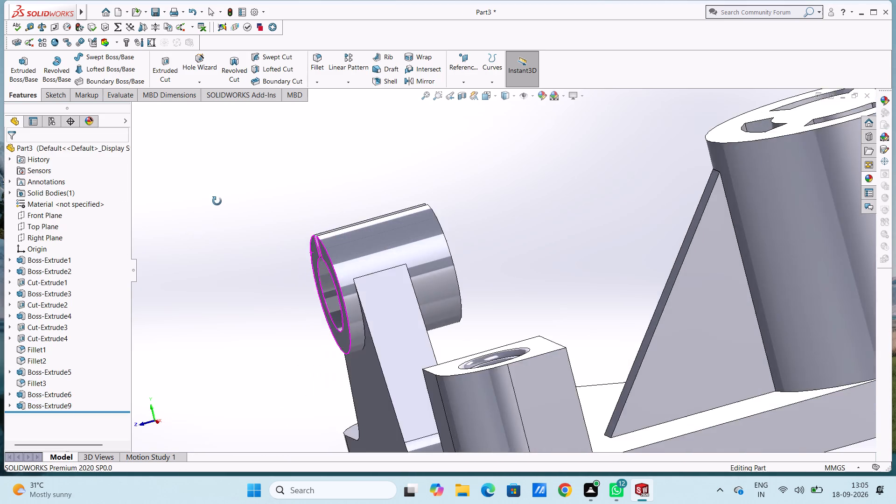
{"action": "middle_click_drag", "start_coordinate": [217, 201], "coordinate": [192, 226]}
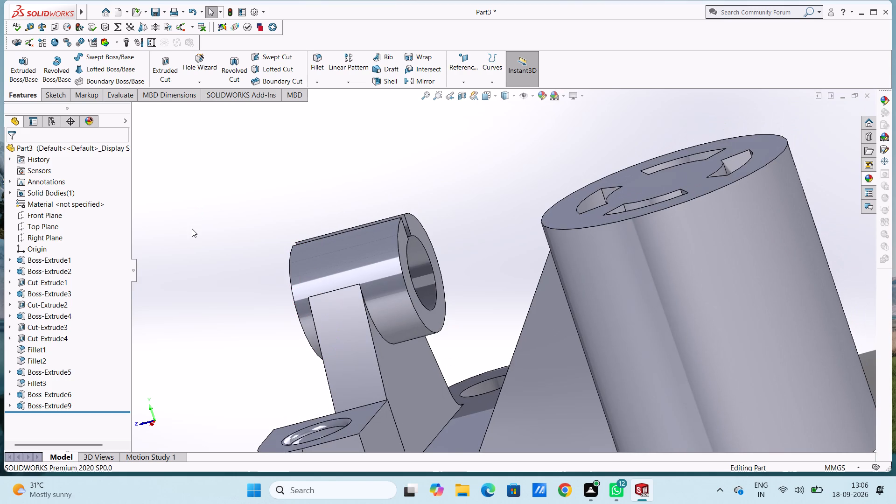
{"action": "key", "text": "ctrl+2"}
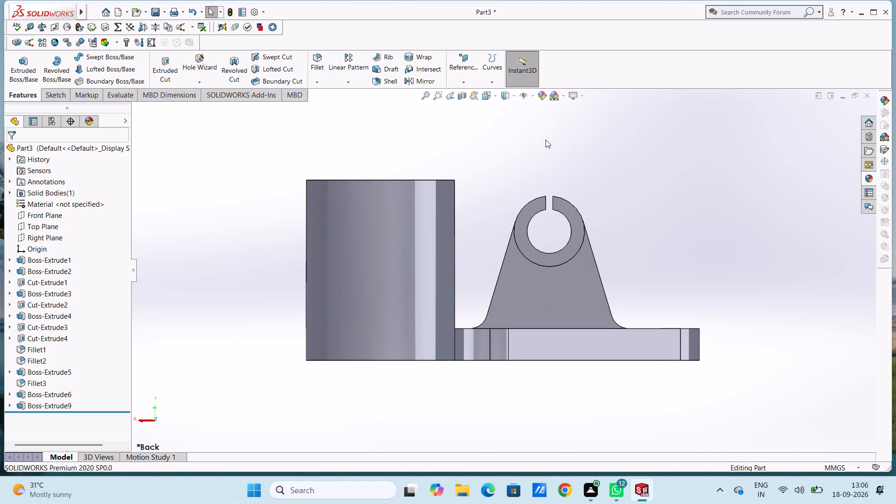
{"action": "scroll", "coordinate": [564, 162], "scroll_direction": "down", "scroll_amount": 5}
{"action": "left_click", "coordinate": [466, 269]}
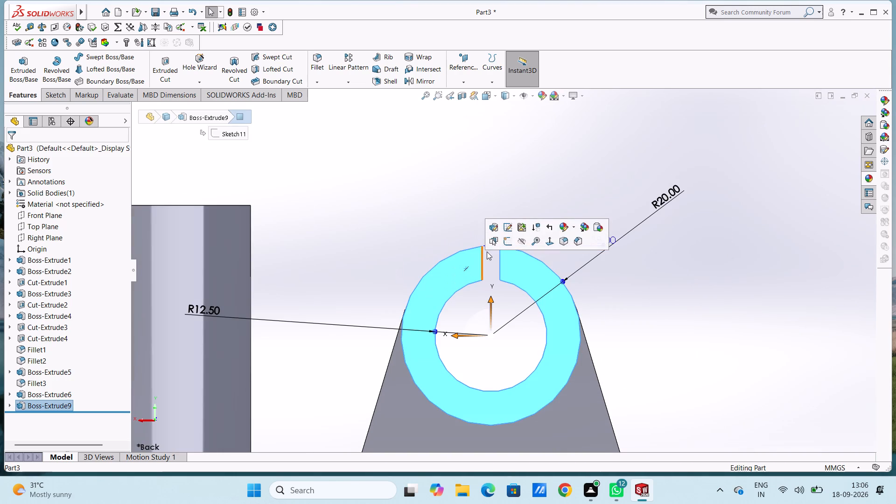
{"action": "left_click", "coordinate": [506, 243]}
{"action": "left_click", "coordinate": [439, 214]}
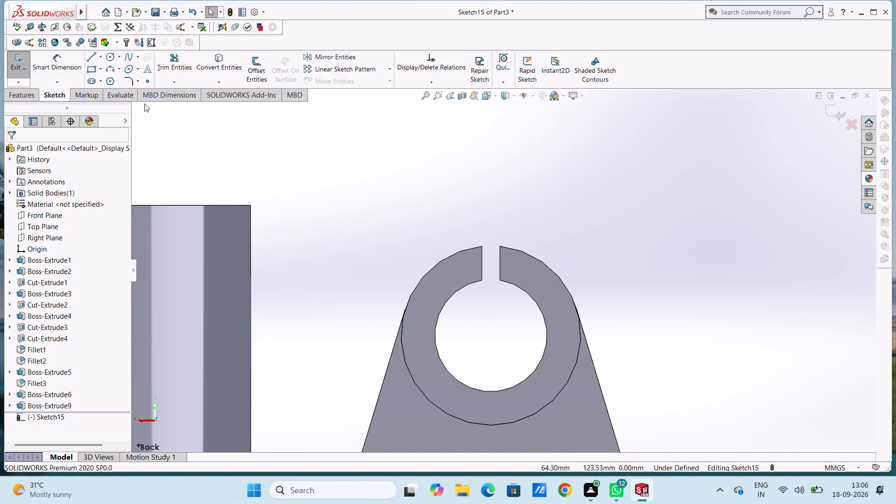
{"action": "left_click", "coordinate": [107, 71]}
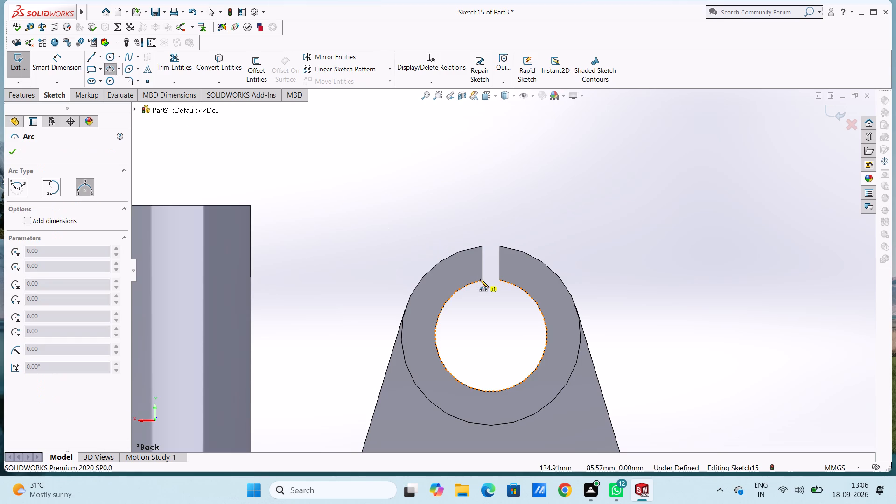
{"action": "left_click", "coordinate": [483, 281]}
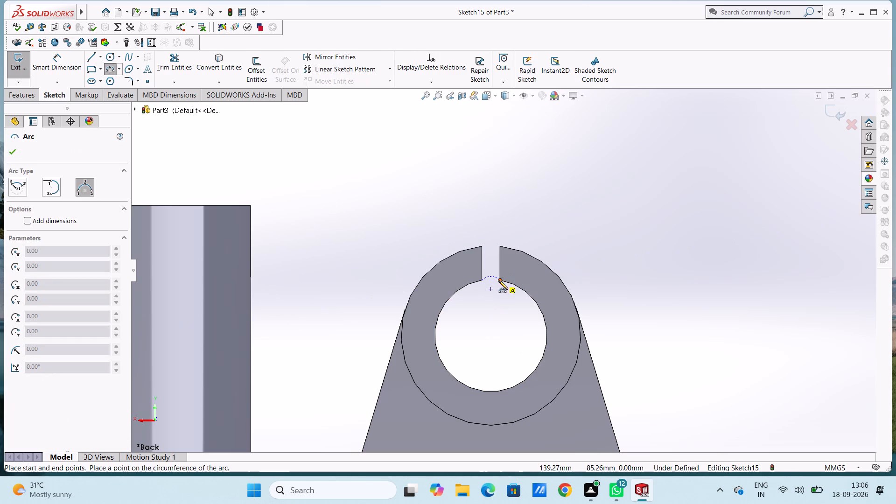
{"action": "left_click", "coordinate": [499, 280]}
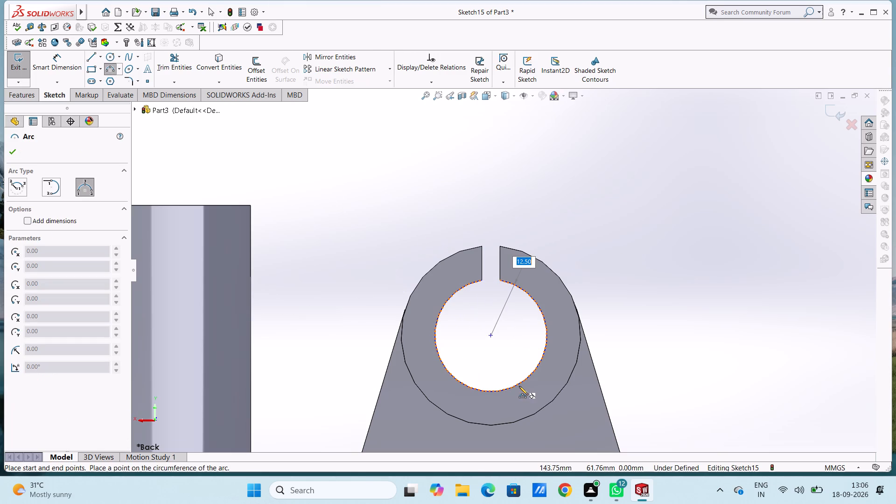
{"action": "left_click", "coordinate": [519, 386]}
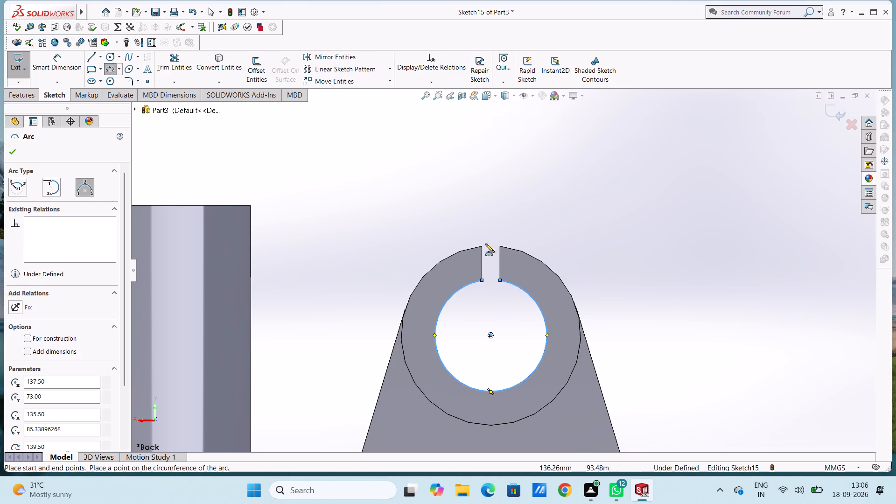
{"action": "left_click", "coordinate": [482, 248]}
{"action": "left_click", "coordinate": [499, 246]}
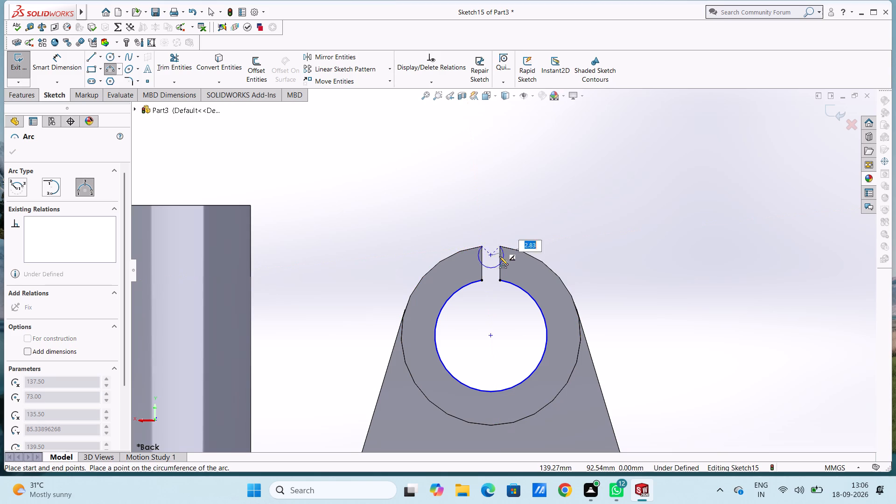
{"action": "left_click", "coordinate": [518, 420]}
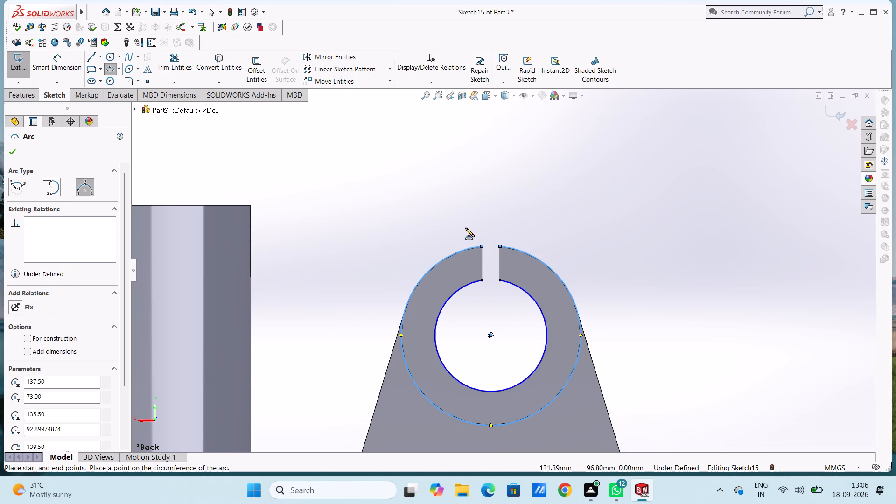
{"action": "key", "text": "Escape"}
{"action": "key", "text": "Escape"}
Dimension the radii of the outer and inner arcs.
{"action": "scroll", "coordinate": [464, 232], "scroll_direction": "up", "scroll_amount": 4}
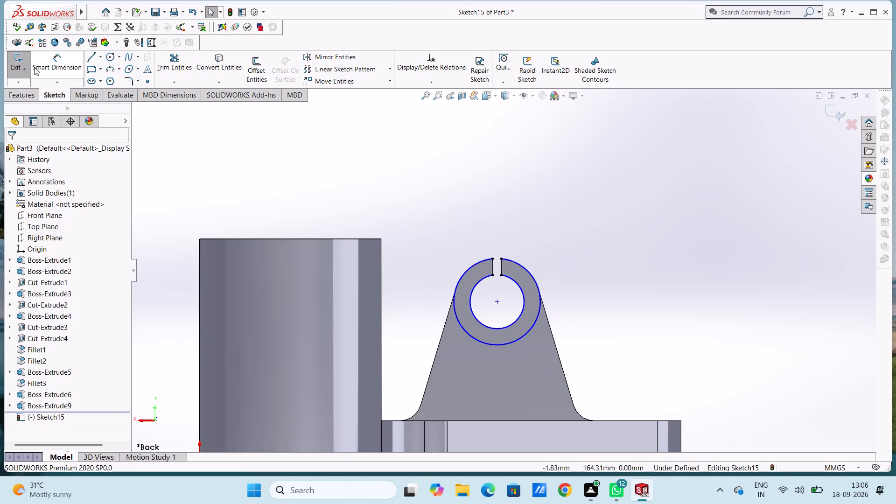
{"action": "left_click", "coordinate": [37, 63]}
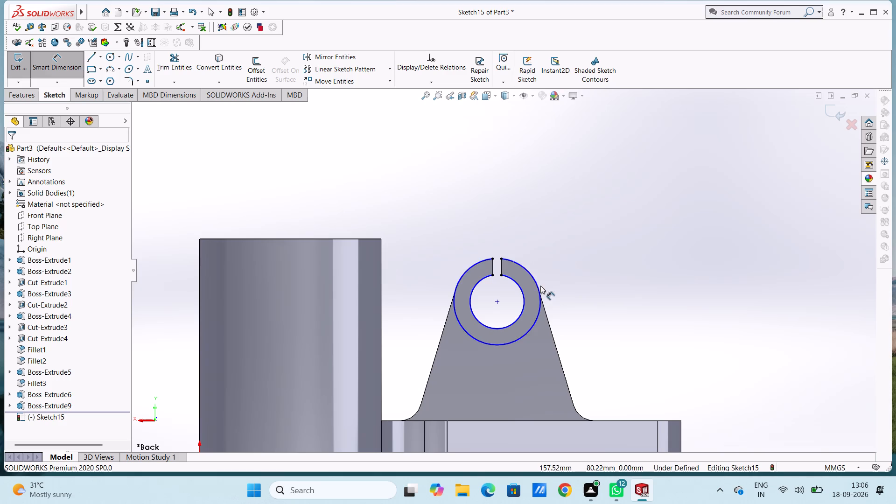
{"action": "left_click", "coordinate": [532, 279]}
{"action": "left_click", "coordinate": [698, 224]}
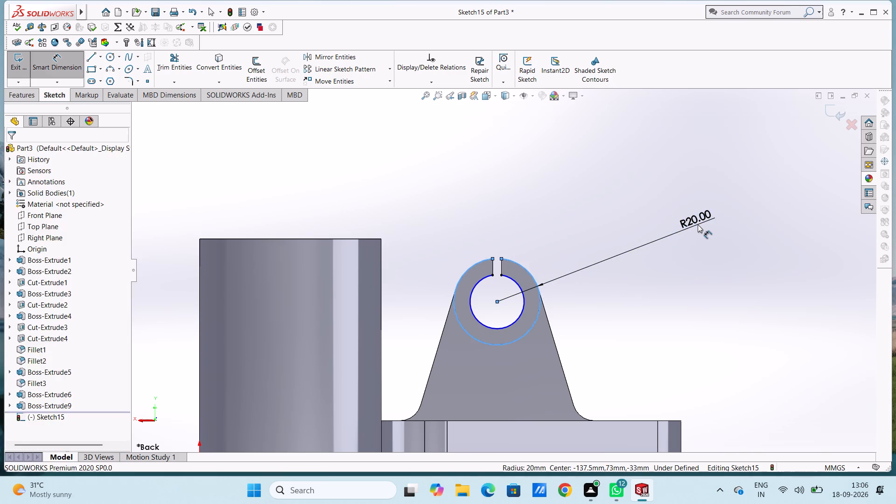
{"action": "left_click", "coordinate": [662, 211]}
{"action": "left_click", "coordinate": [601, 207]}
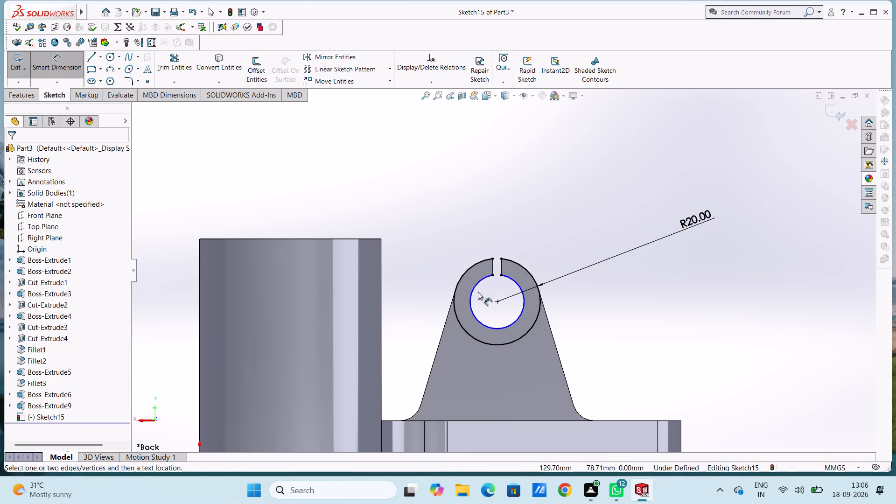
{"action": "left_click", "coordinate": [471, 292]}
{"action": "left_click", "coordinate": [370, 194]}
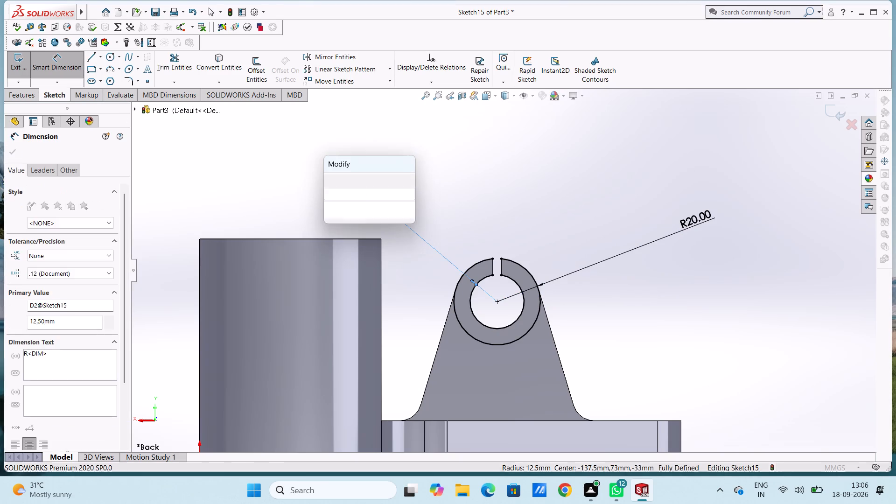
{"action": "left_click", "coordinate": [330, 180]}
{"action": "left_click", "coordinate": [306, 169]}
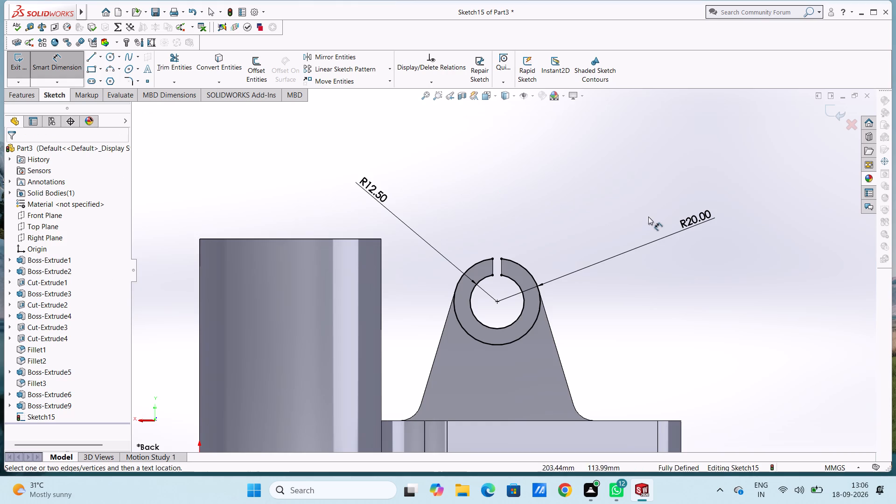
{"action": "middle_click_drag", "start_coordinate": [660, 228], "coordinate": [614, 280]}
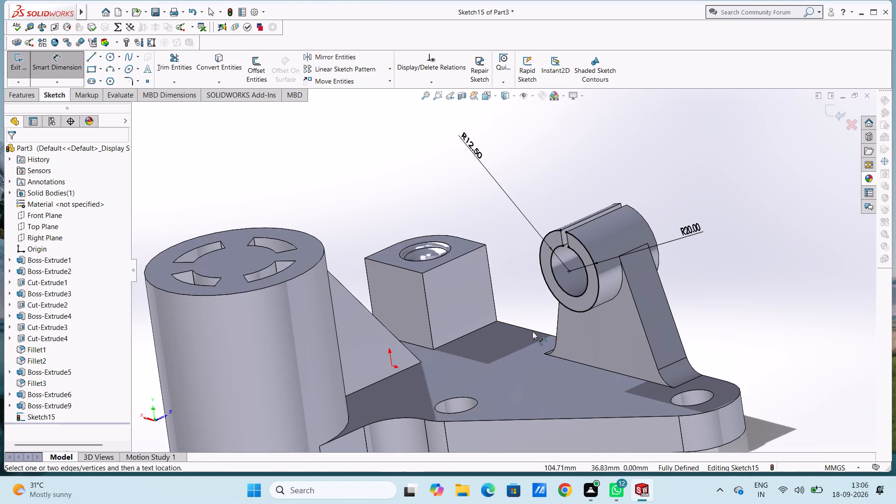
{"action": "key", "text": "Escape"}
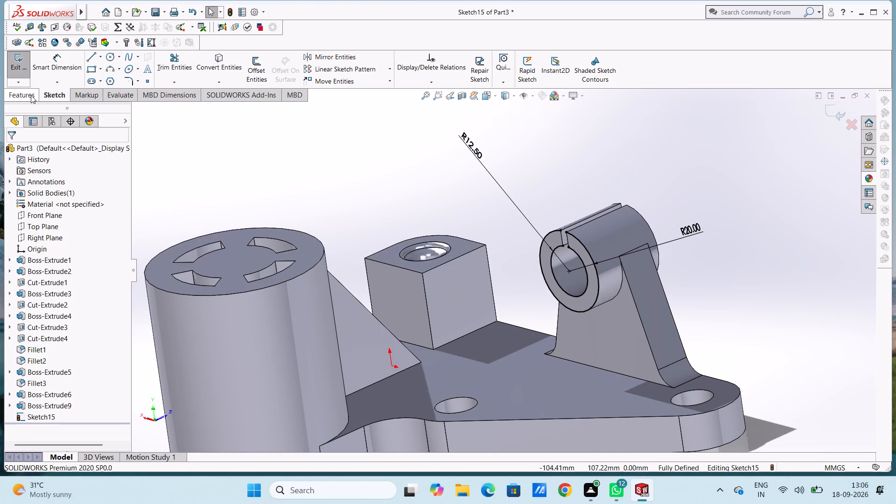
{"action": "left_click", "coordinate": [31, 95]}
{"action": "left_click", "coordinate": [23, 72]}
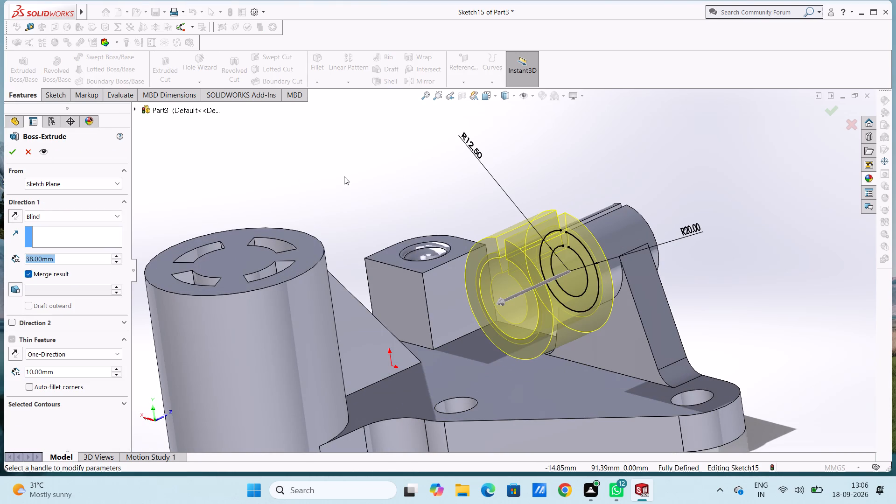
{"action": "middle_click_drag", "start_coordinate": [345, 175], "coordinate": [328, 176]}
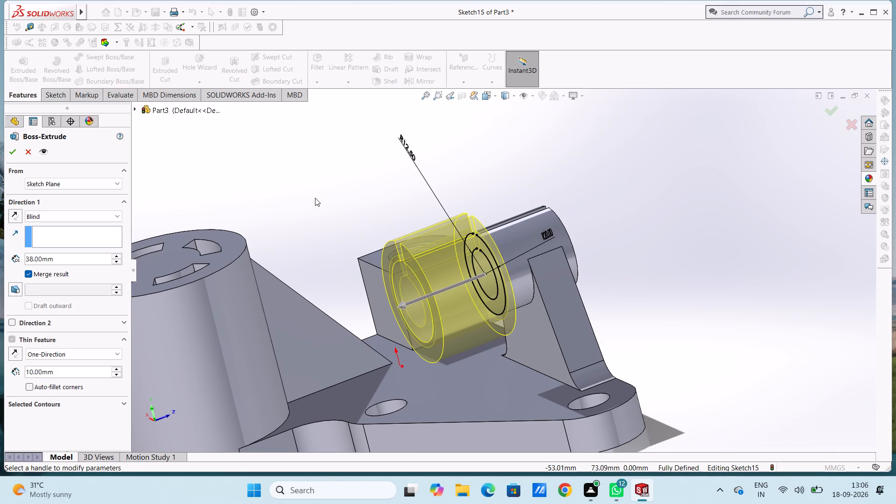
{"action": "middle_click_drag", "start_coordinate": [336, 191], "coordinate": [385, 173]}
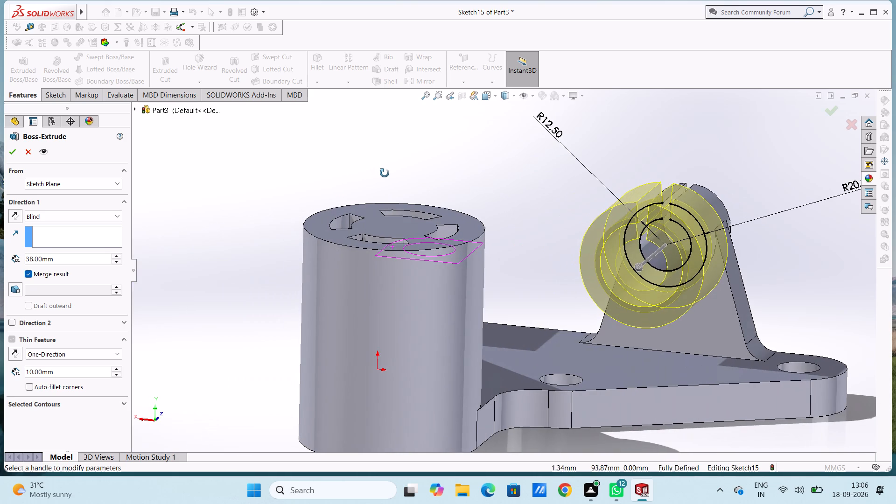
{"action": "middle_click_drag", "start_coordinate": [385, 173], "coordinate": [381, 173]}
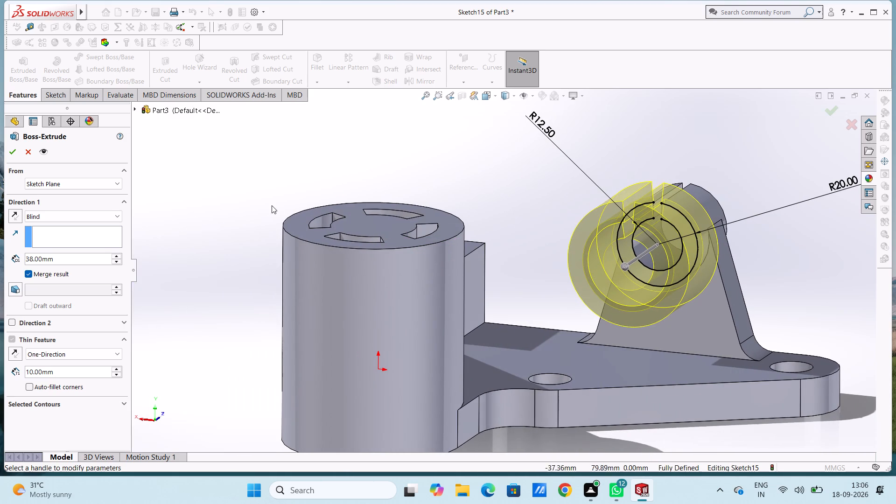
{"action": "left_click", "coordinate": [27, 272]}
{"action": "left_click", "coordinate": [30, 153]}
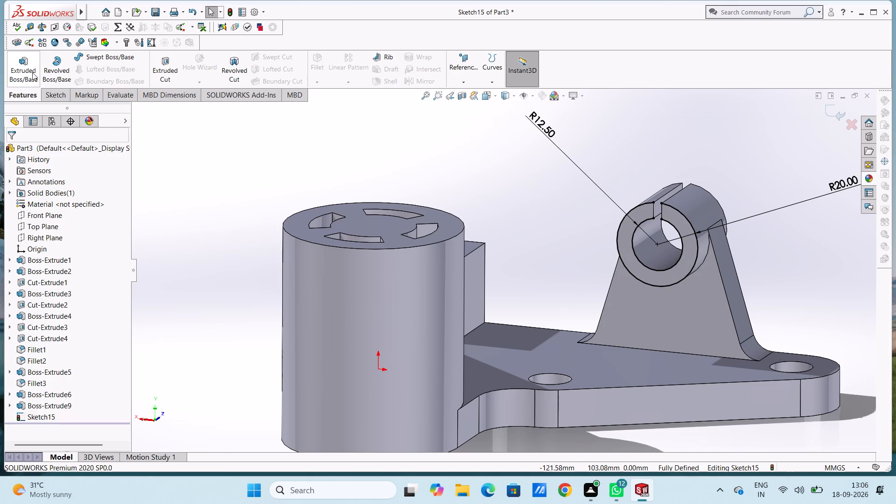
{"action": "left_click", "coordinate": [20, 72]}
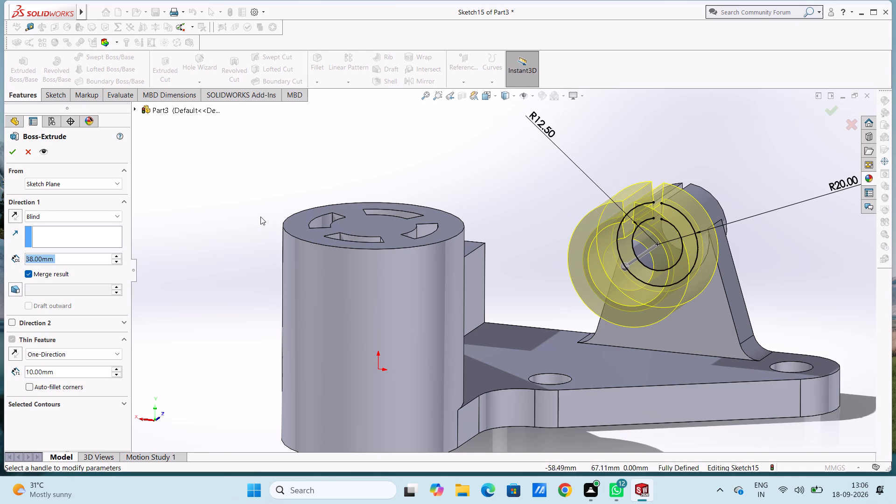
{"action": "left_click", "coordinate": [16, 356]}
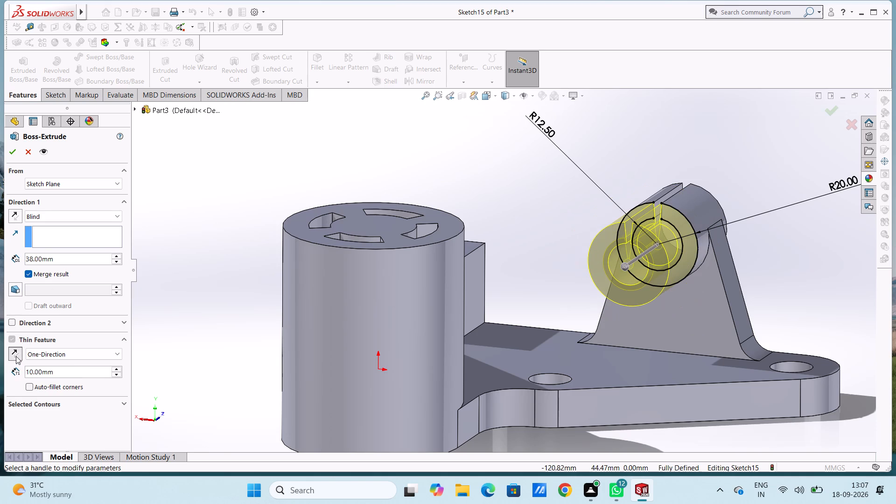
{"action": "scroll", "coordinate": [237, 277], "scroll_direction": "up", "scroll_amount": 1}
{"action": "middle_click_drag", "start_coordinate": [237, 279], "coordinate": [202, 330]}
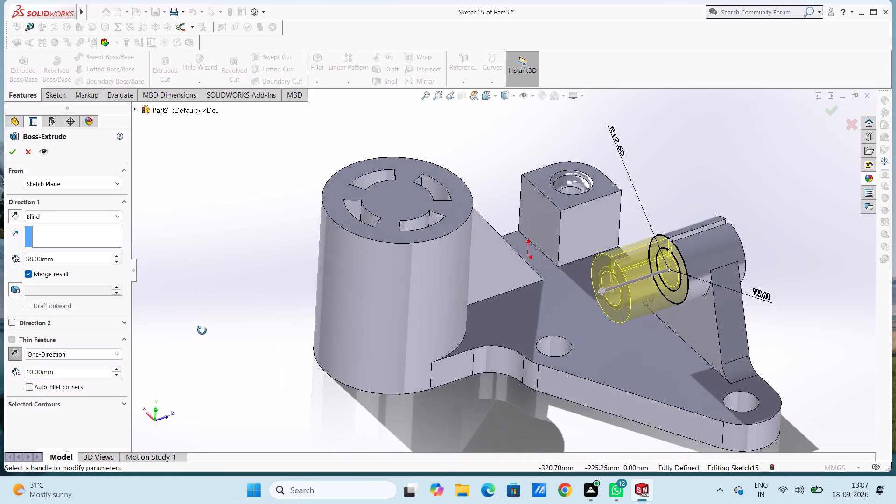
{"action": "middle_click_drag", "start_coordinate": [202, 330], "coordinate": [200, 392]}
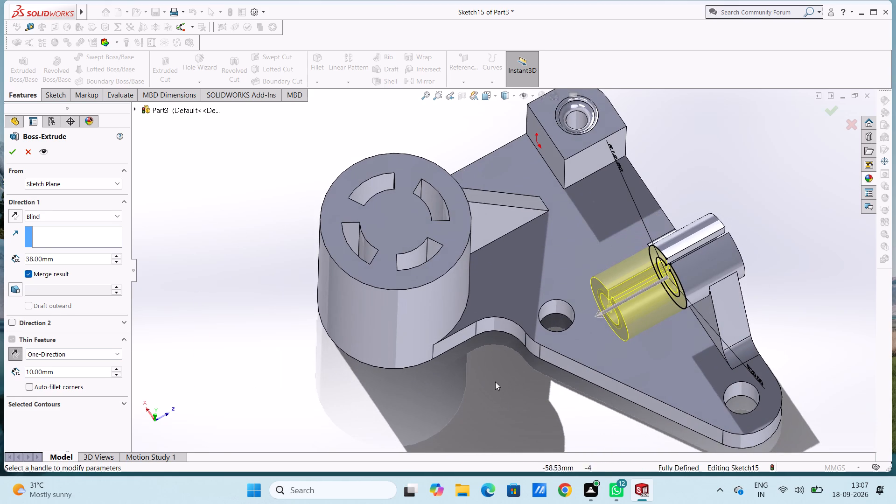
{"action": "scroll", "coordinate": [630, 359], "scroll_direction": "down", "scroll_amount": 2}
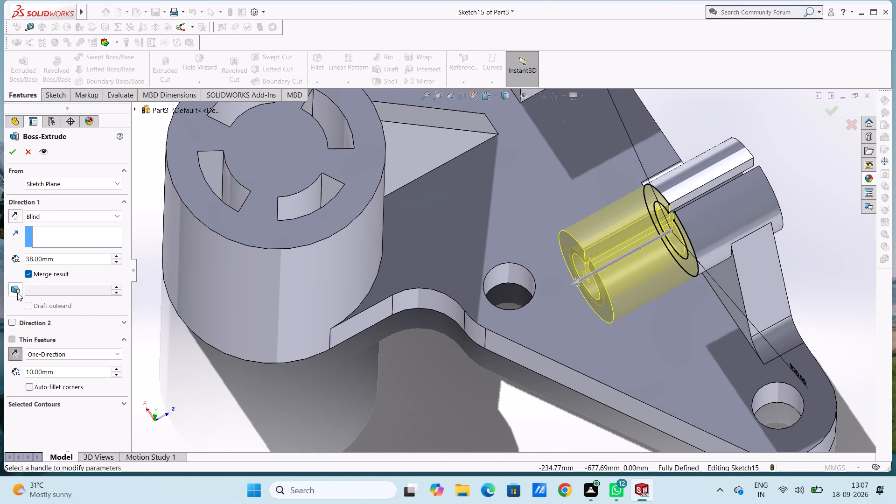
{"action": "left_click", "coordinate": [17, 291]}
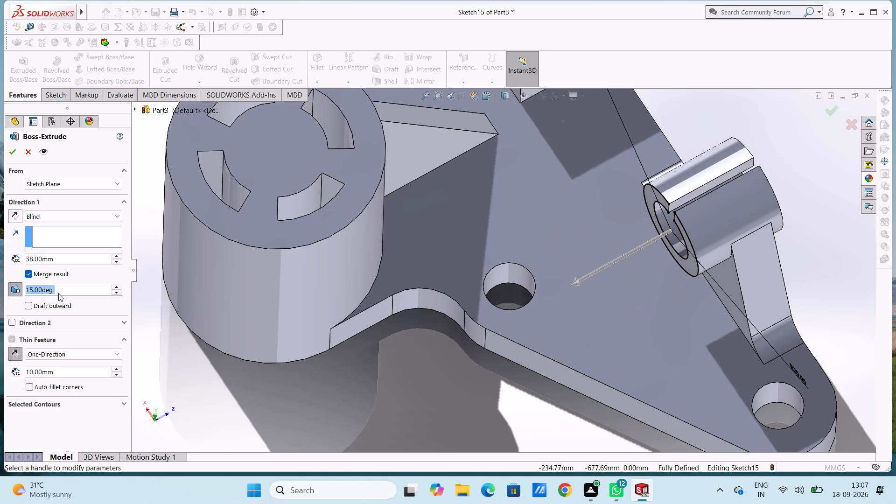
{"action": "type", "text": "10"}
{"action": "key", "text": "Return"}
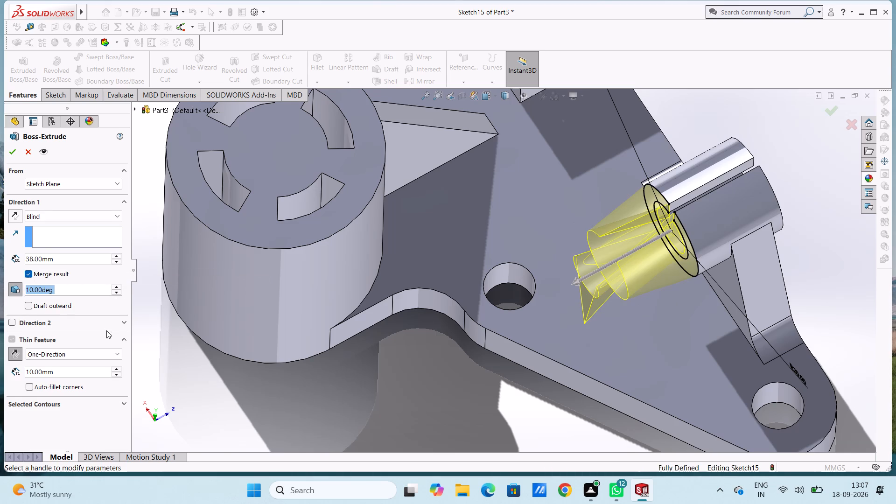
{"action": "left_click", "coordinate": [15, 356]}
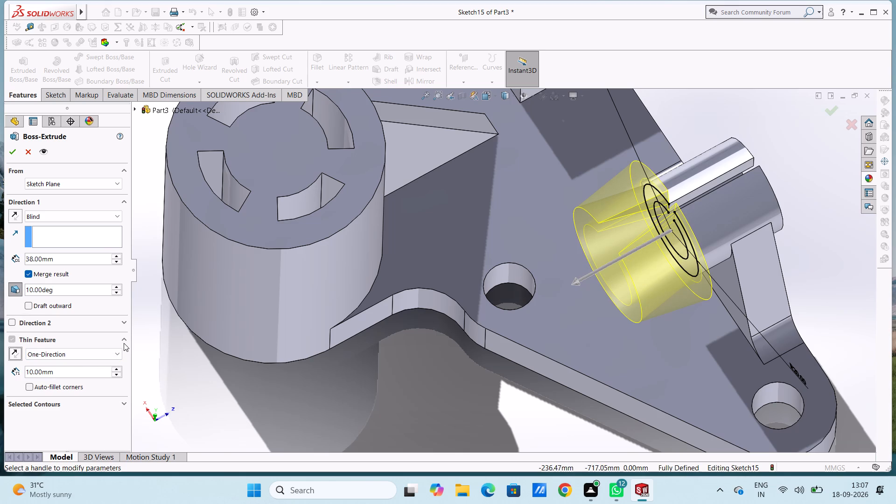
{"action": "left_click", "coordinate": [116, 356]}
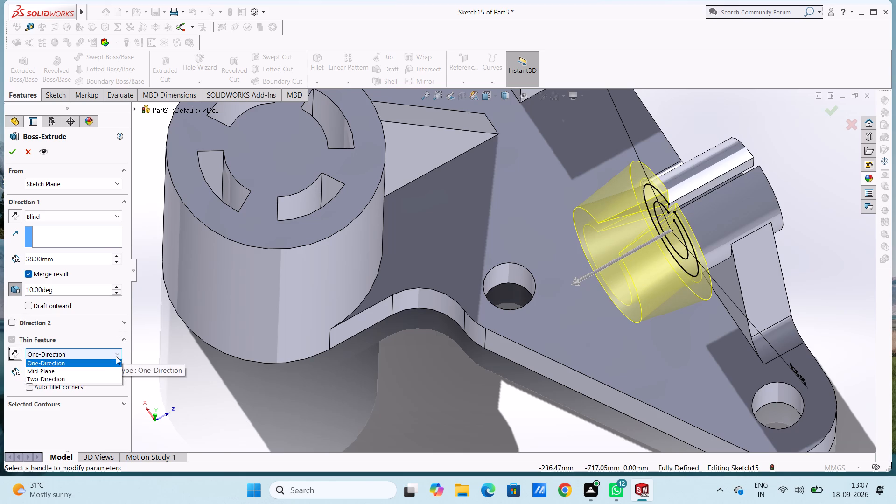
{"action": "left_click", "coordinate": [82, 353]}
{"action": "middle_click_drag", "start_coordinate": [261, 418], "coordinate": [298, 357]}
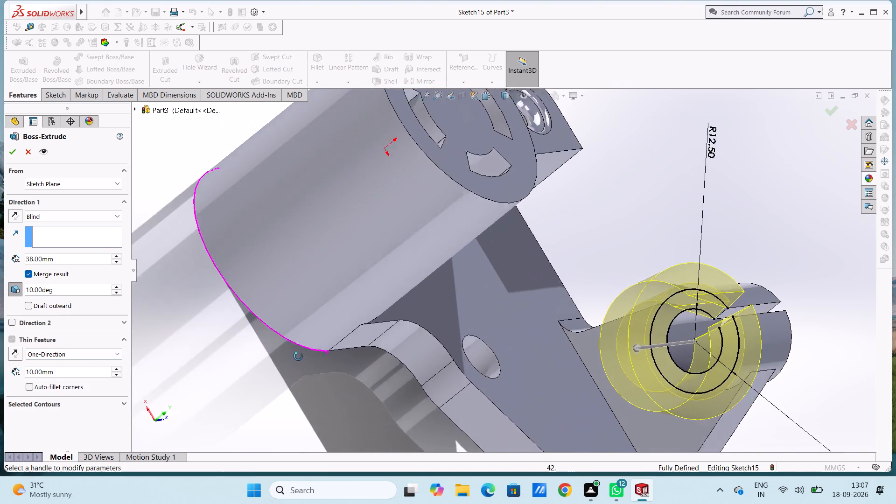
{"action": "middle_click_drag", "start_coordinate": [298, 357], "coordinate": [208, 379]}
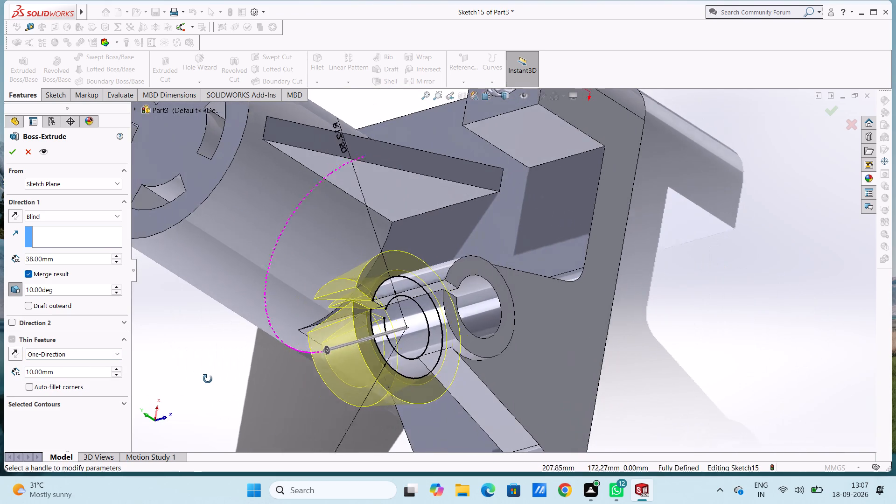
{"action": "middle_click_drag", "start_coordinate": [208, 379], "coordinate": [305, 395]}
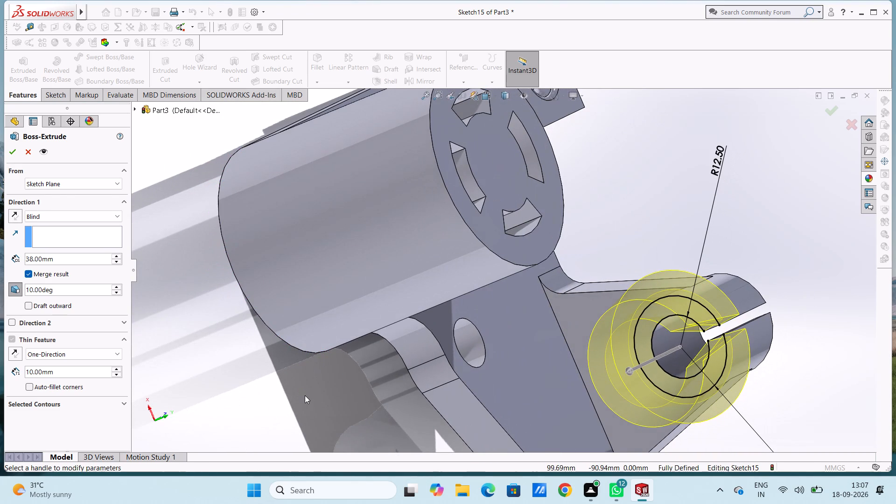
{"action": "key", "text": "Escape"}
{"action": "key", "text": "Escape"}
Set up a 38 mm blind extrusion of the two ring arcs with result merging and draft turned off.
{"action": "key", "text": "ctrl+2"}
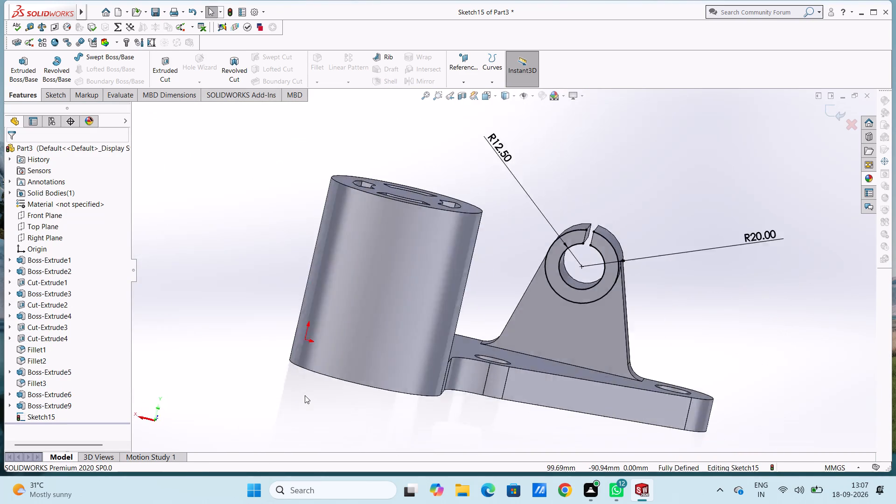
{"action": "scroll", "coordinate": [705, 37], "scroll_direction": "down", "scroll_amount": 3}
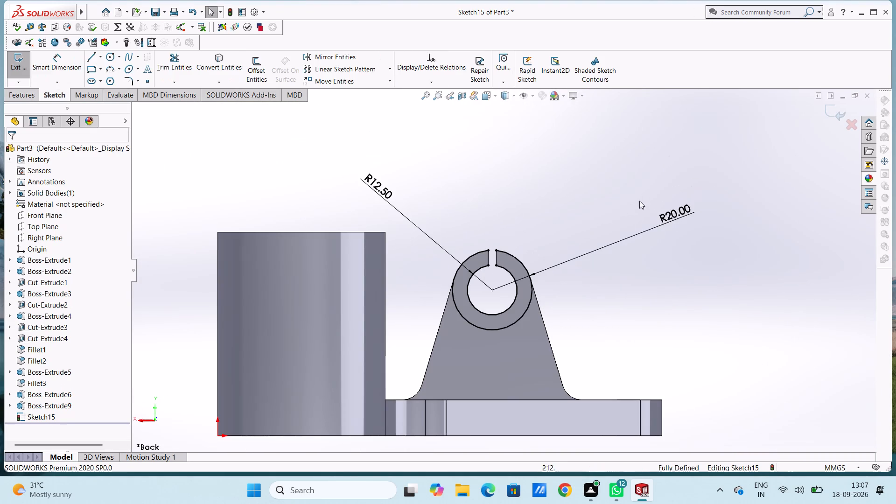
{"action": "left_click", "coordinate": [12, 94]}
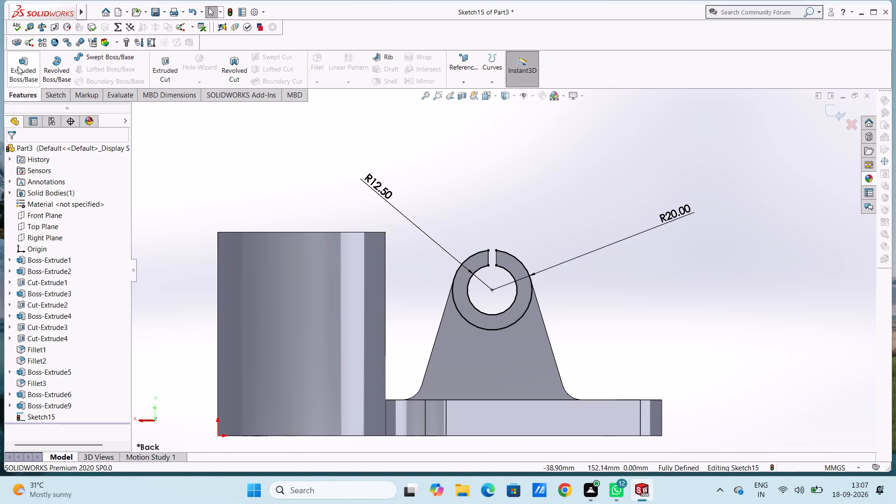
{"action": "left_click", "coordinate": [18, 66]}
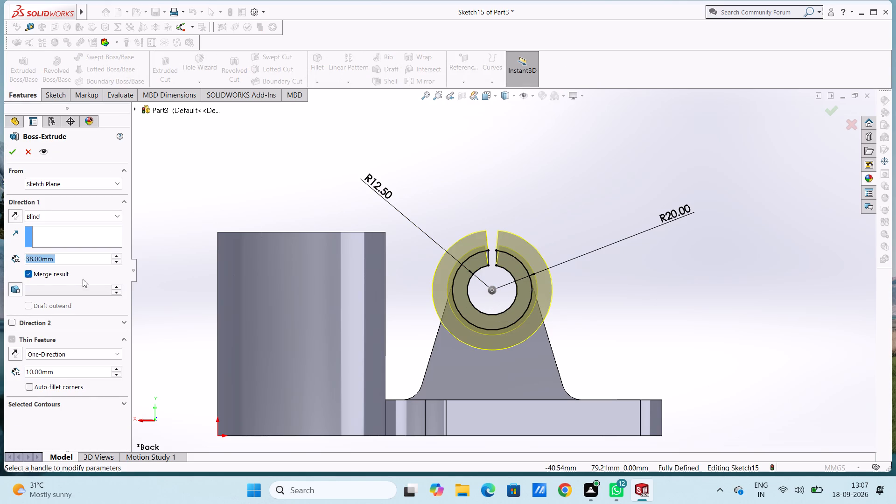
{"action": "left_click", "coordinate": [25, 274]}
{"action": "left_click", "coordinate": [25, 274]}
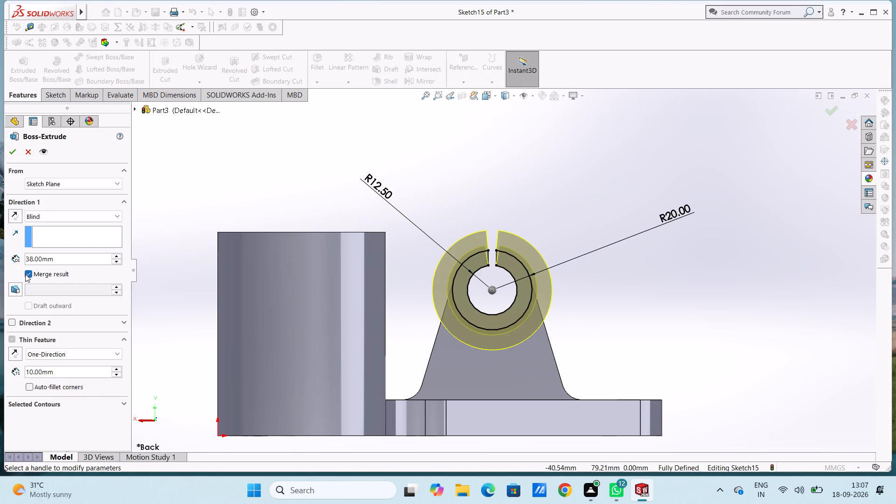
{"action": "left_click", "coordinate": [25, 274]}
{"action": "left_click", "coordinate": [20, 215]}
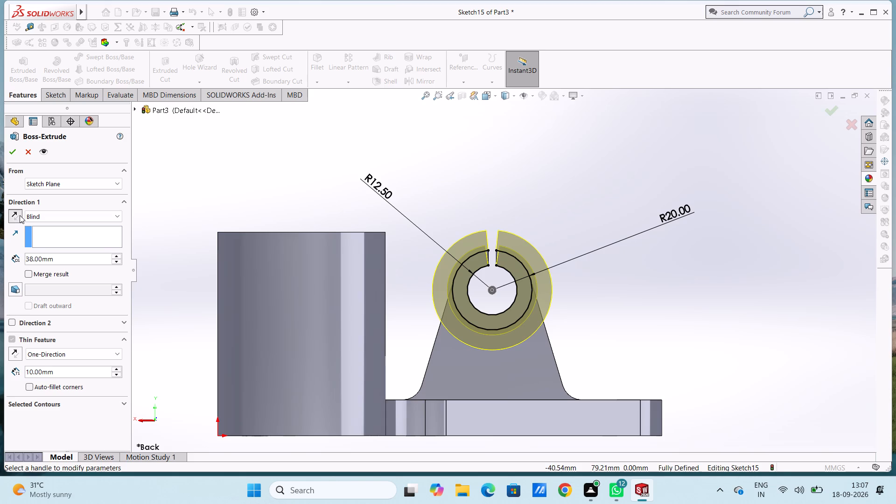
{"action": "left_click", "coordinate": [20, 215]}
{"action": "left_click", "coordinate": [20, 215]}
{"action": "left_click", "coordinate": [20, 215]}
{"action": "left_click", "coordinate": [18, 289]}
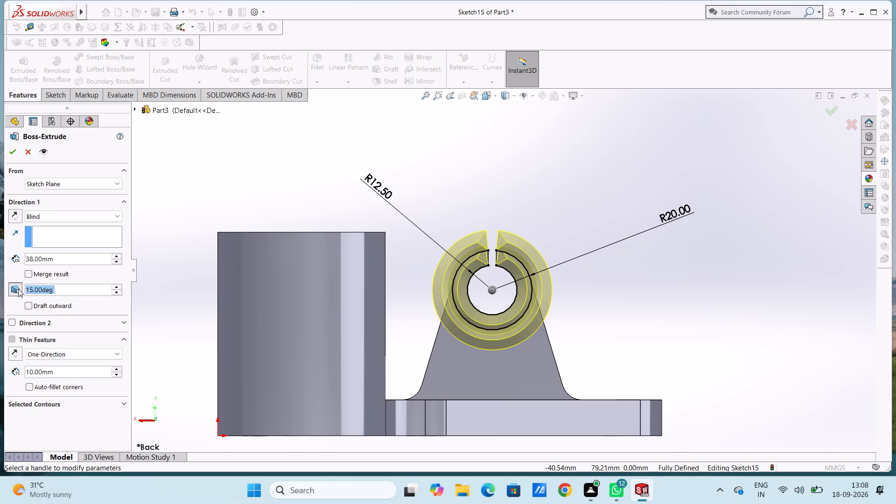
{"action": "left_click", "coordinate": [18, 289]}
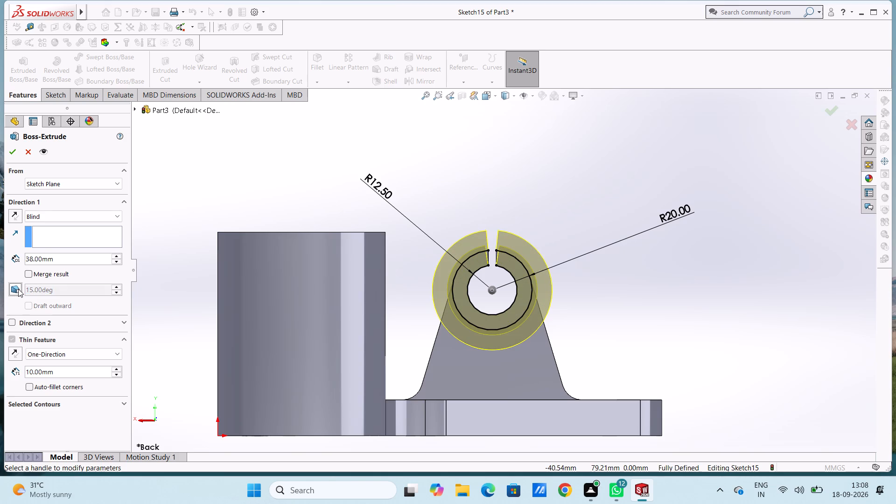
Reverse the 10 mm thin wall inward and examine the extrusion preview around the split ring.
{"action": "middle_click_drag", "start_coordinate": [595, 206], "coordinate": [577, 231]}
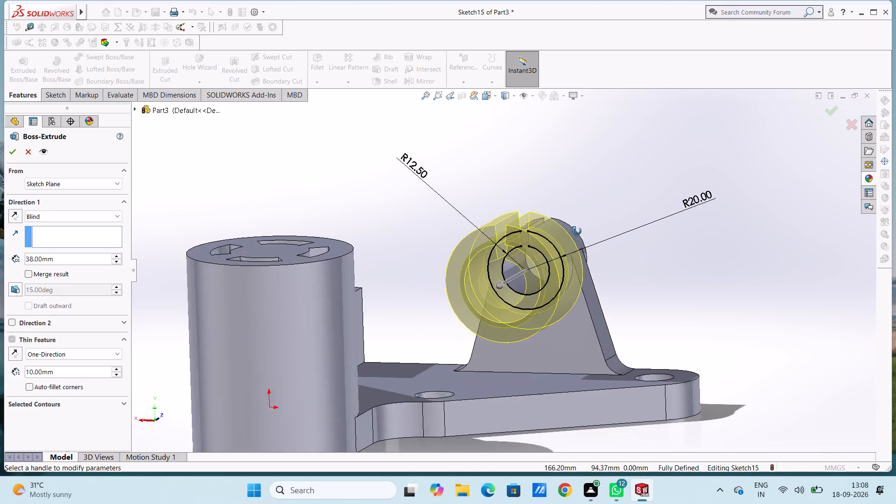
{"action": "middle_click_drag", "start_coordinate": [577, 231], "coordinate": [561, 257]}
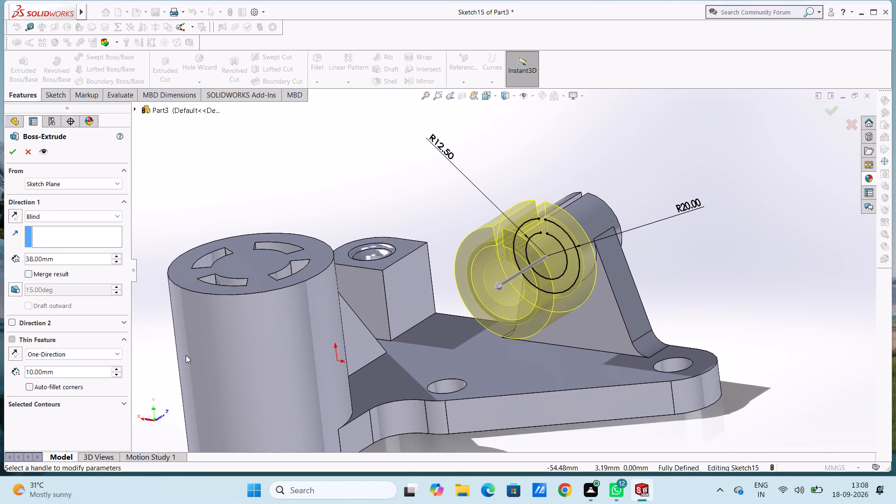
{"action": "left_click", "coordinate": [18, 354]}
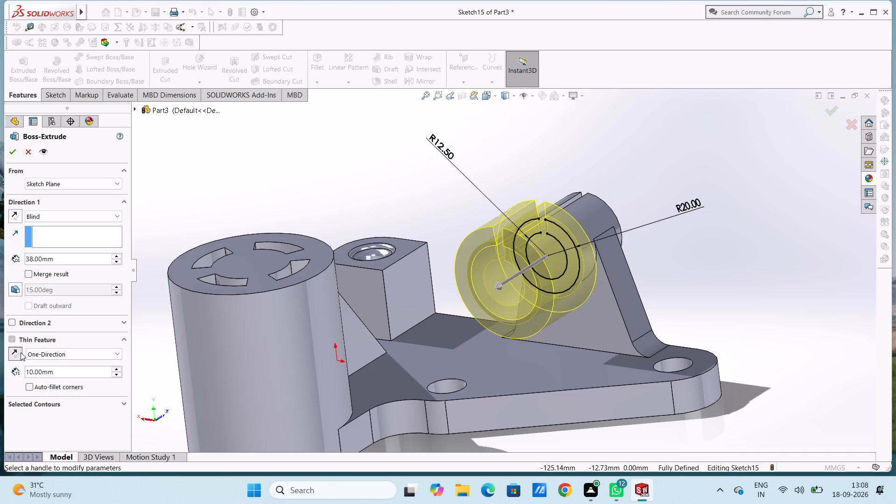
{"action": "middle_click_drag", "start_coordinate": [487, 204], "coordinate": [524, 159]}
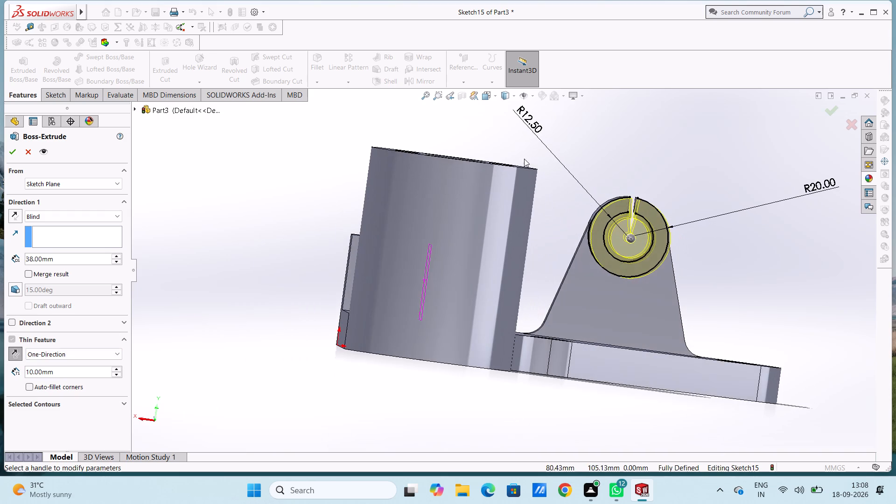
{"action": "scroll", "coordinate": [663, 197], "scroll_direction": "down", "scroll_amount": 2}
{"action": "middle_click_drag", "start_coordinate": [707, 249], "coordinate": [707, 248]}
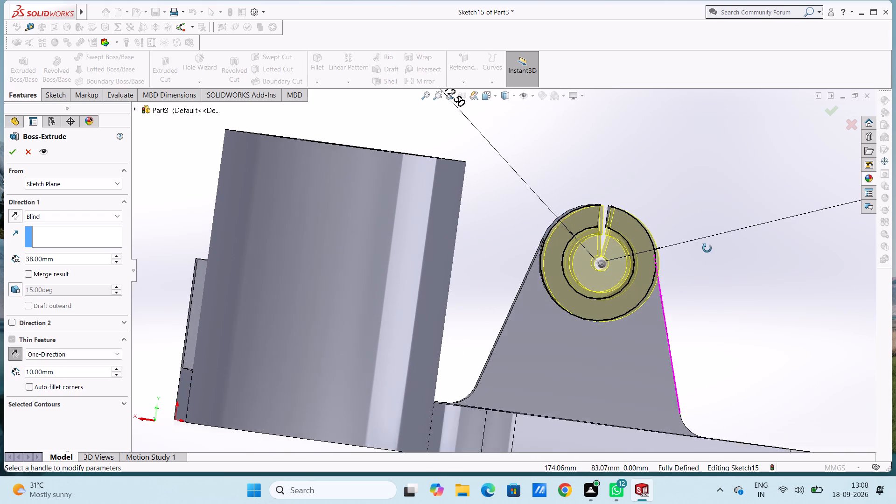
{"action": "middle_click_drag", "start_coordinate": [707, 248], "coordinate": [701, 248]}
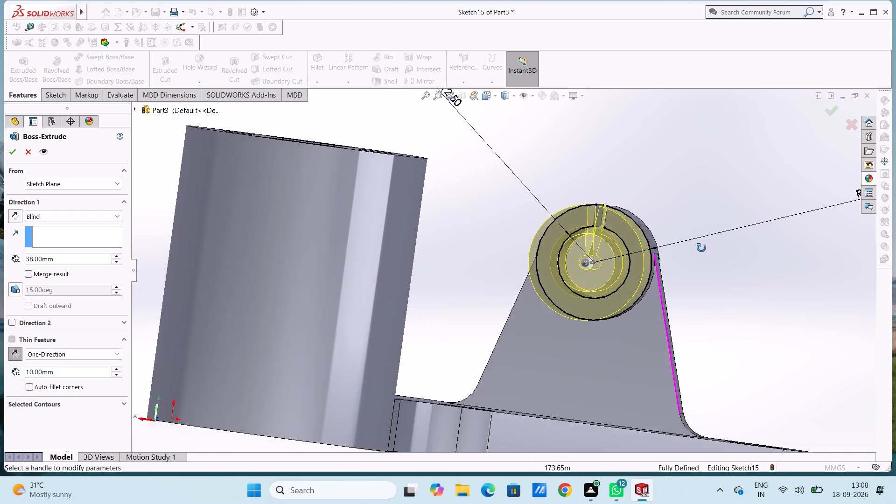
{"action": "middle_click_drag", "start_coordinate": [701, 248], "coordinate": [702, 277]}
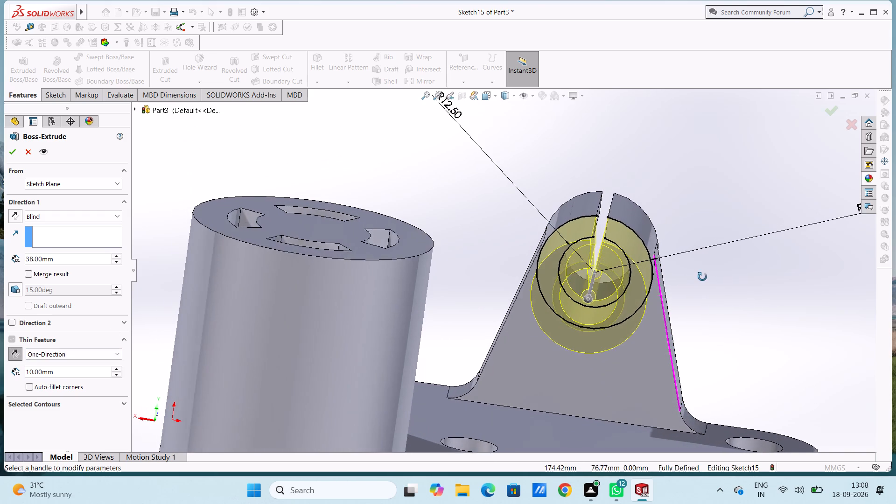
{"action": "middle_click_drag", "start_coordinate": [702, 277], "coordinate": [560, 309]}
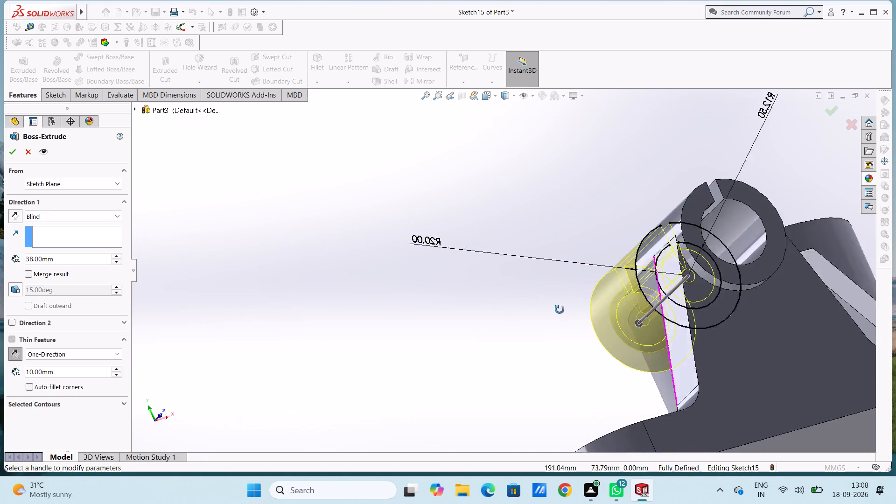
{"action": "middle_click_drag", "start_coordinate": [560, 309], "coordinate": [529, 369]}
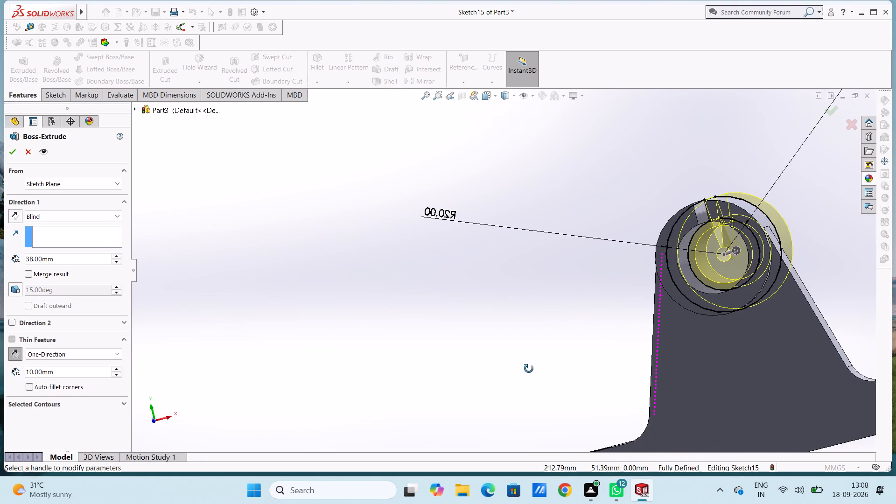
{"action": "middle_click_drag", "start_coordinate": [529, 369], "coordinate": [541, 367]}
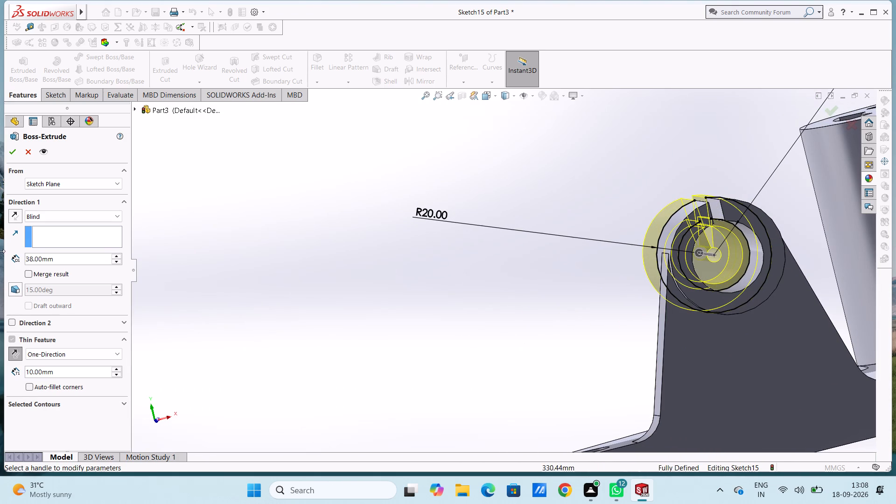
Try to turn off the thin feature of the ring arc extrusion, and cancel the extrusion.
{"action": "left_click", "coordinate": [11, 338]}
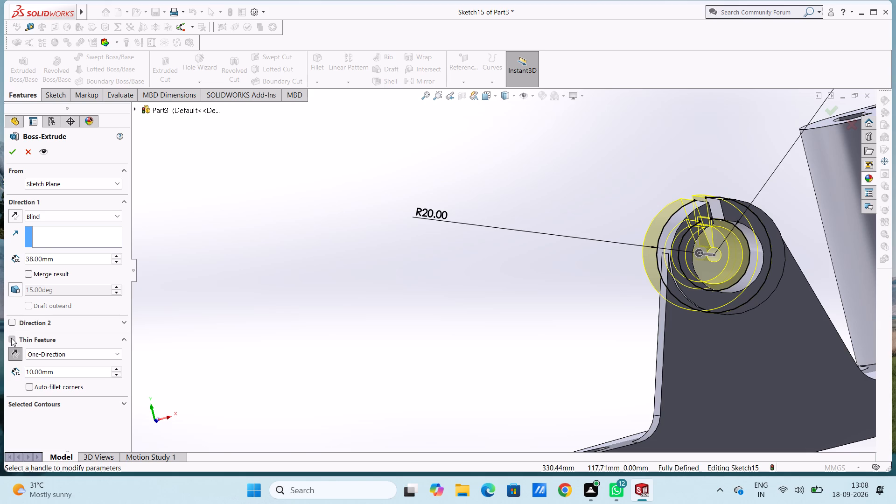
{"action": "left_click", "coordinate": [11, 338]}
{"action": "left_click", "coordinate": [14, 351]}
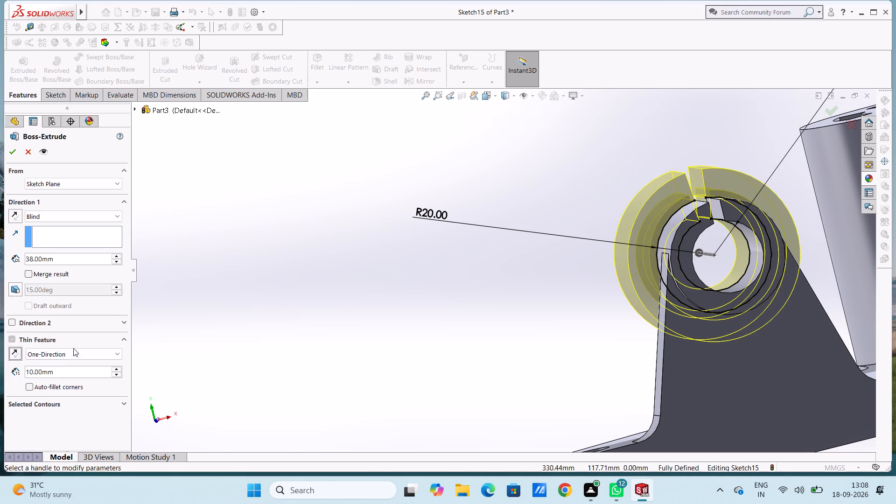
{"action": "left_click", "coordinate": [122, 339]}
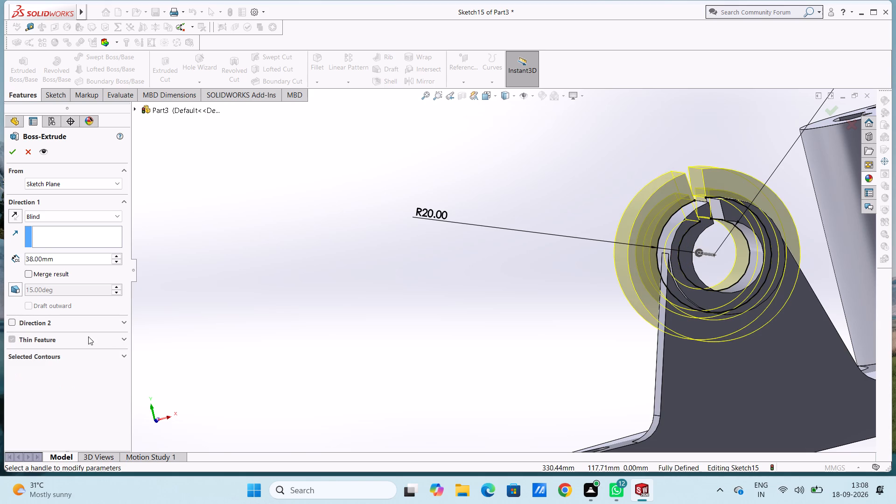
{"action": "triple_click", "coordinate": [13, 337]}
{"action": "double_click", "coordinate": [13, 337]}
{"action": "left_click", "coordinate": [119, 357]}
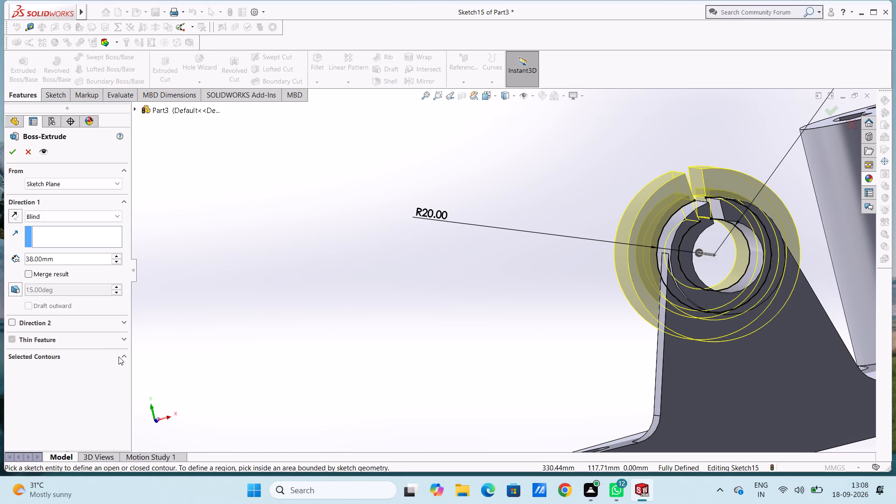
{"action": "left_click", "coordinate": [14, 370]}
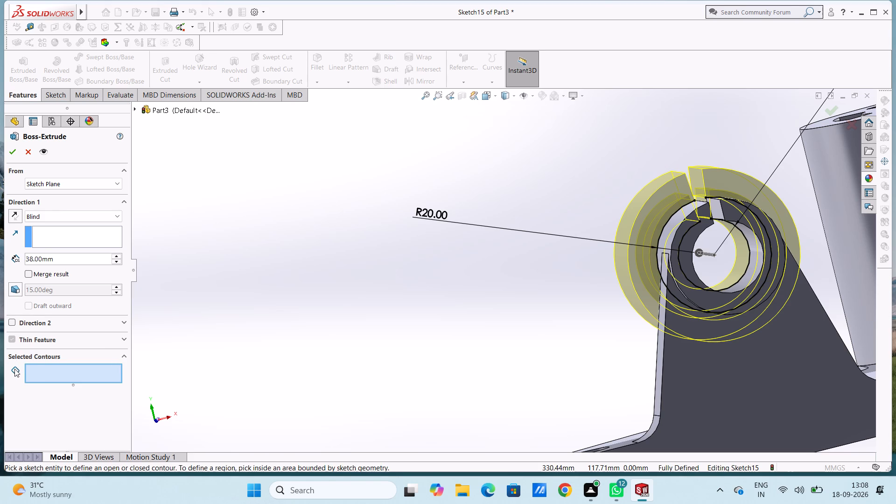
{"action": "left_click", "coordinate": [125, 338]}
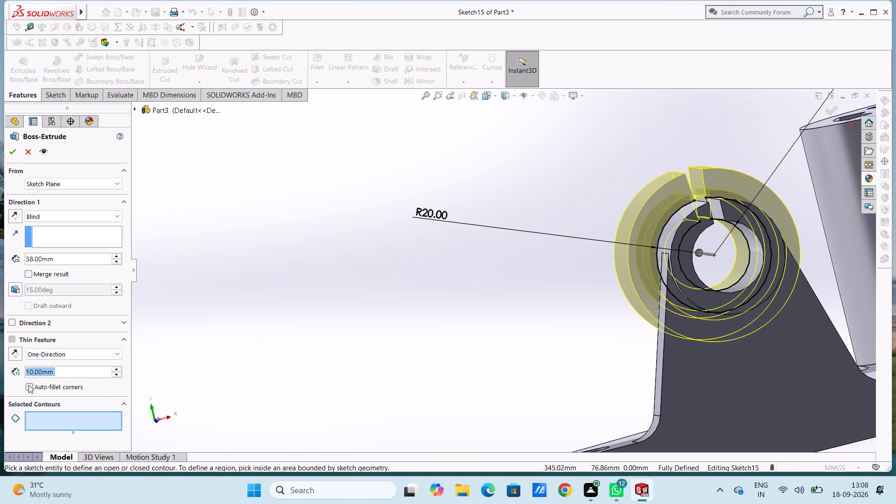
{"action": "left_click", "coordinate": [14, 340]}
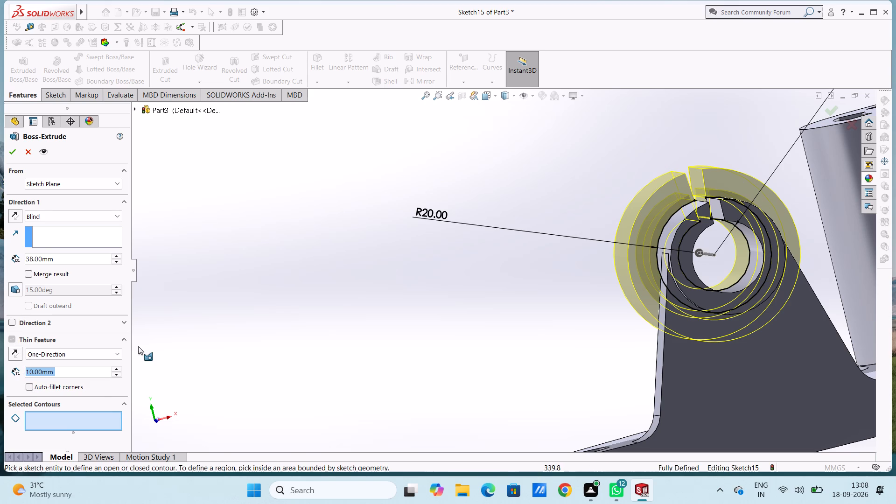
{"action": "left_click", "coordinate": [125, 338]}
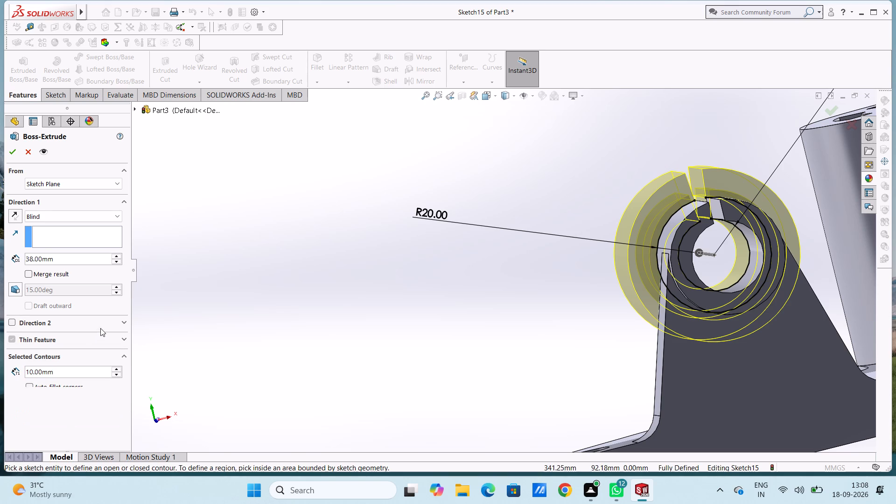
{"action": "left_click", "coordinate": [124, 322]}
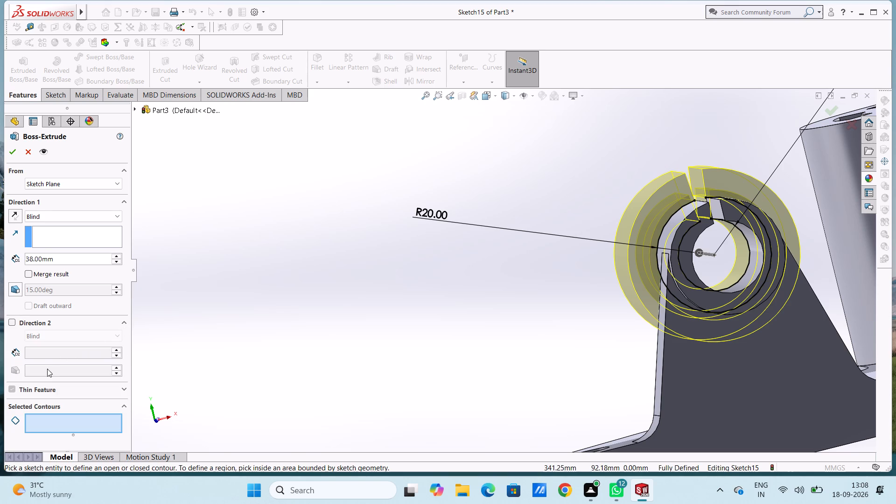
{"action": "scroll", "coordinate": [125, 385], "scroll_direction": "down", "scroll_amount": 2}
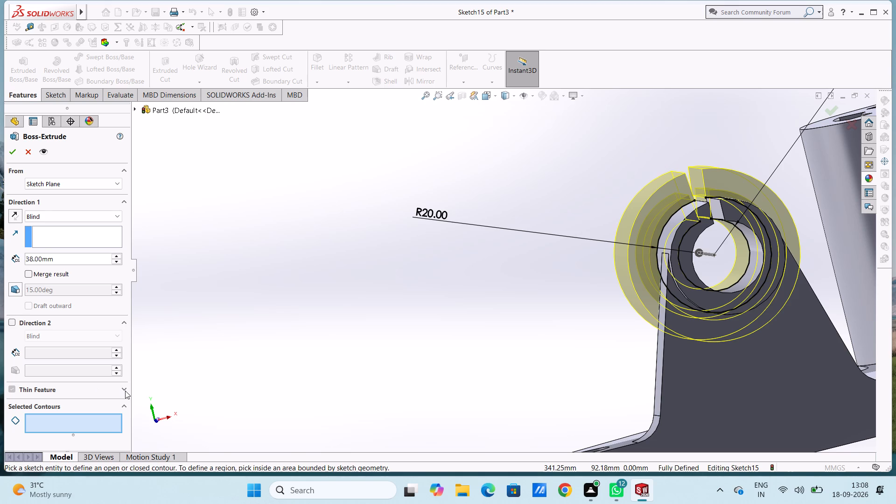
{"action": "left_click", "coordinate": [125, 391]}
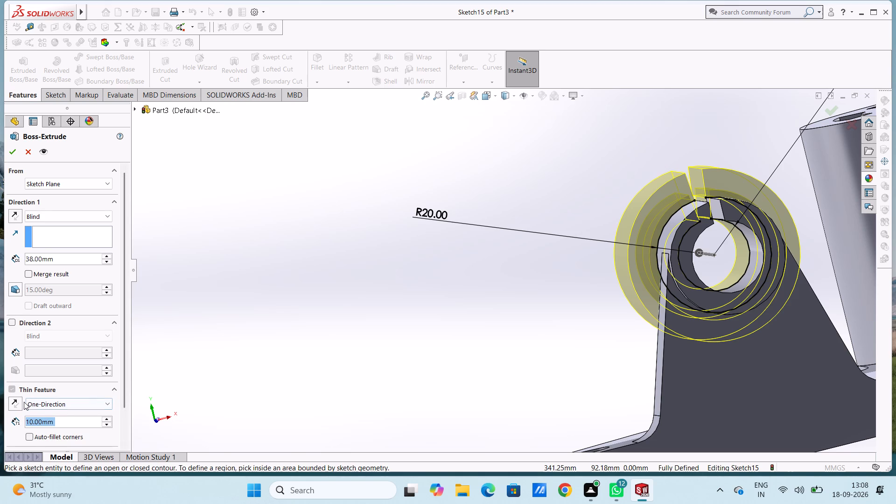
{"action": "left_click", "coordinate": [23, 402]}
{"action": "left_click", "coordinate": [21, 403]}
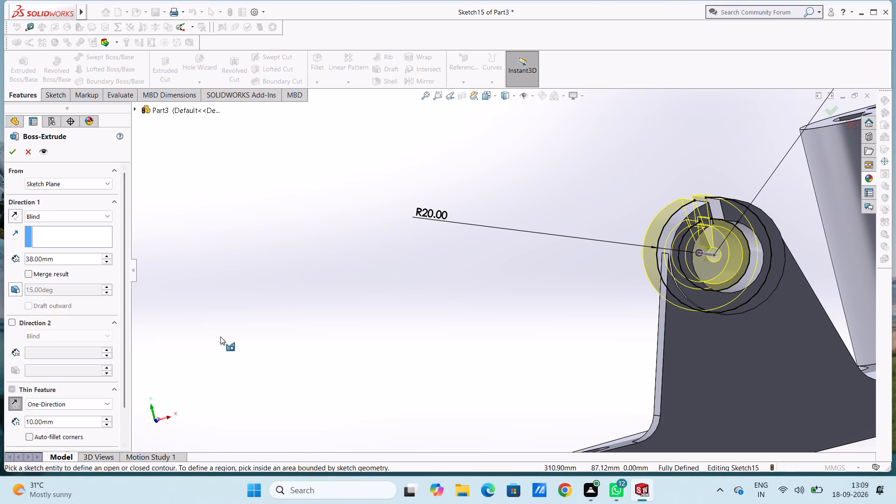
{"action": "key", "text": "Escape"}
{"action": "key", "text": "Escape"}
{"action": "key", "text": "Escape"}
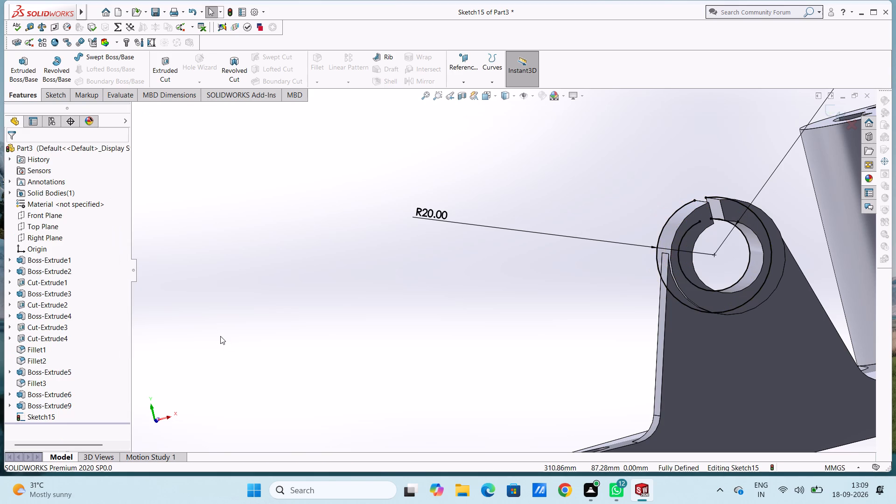
Restart the boss extrusion from the two concentric ring arcs and inspect its preview on the ring's end face.
{"action": "middle_click_drag", "start_coordinate": [220, 336], "coordinate": [258, 357]}
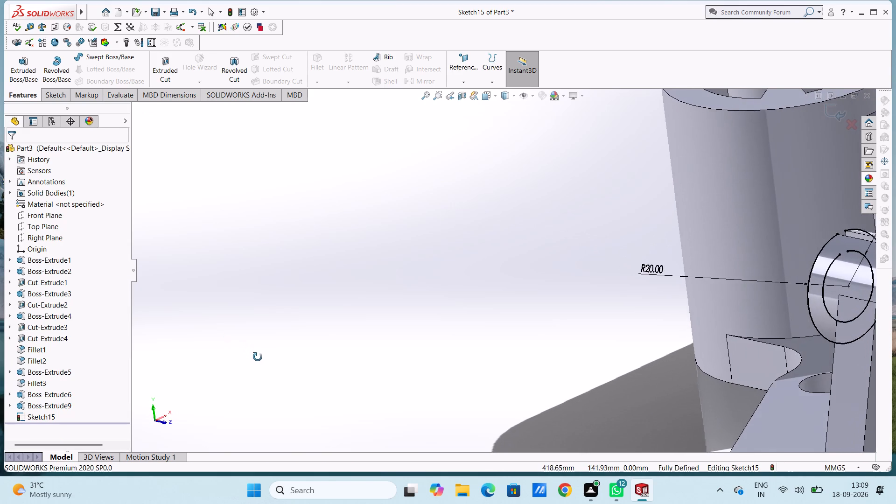
{"action": "middle_click_drag", "start_coordinate": [258, 357], "coordinate": [258, 357]}
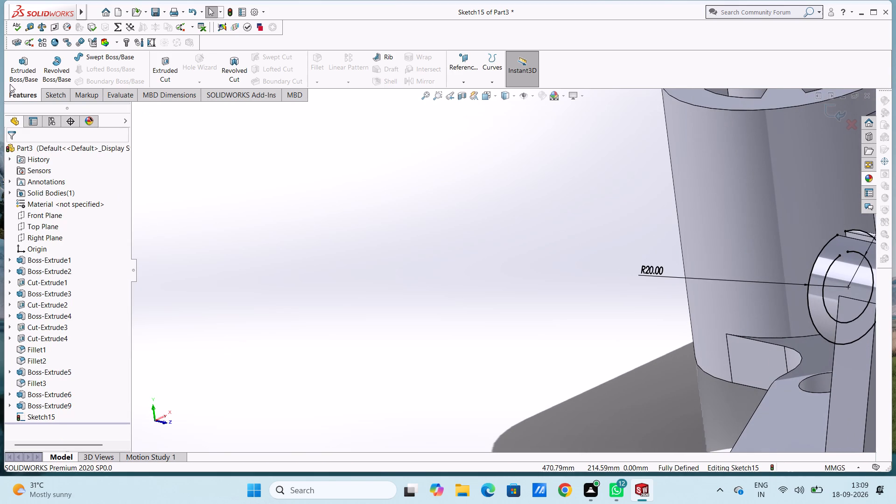
{"action": "left_click", "coordinate": [11, 76]}
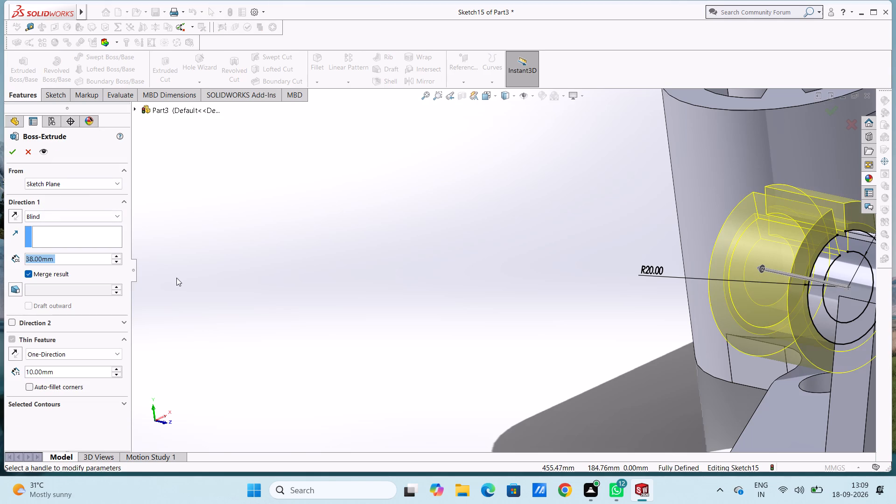
{"action": "scroll", "coordinate": [308, 262], "scroll_direction": "up", "scroll_amount": 1}
{"action": "middle_click_drag", "start_coordinate": [308, 262], "coordinate": [259, 253]}
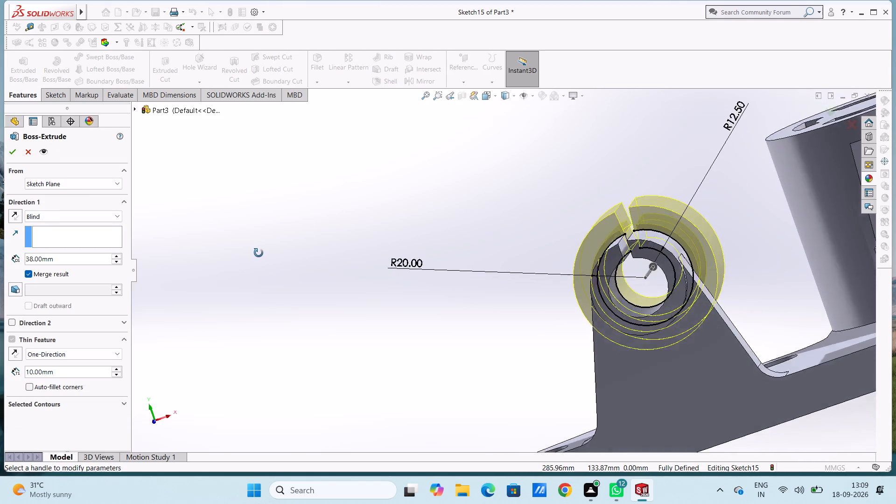
{"action": "middle_click_drag", "start_coordinate": [259, 253], "coordinate": [264, 243]}
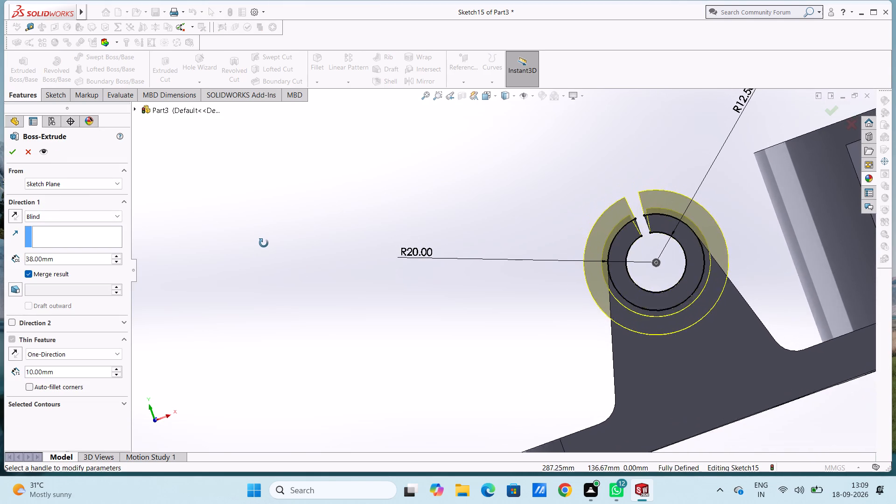
{"action": "middle_click_drag", "start_coordinate": [264, 243], "coordinate": [264, 245]}
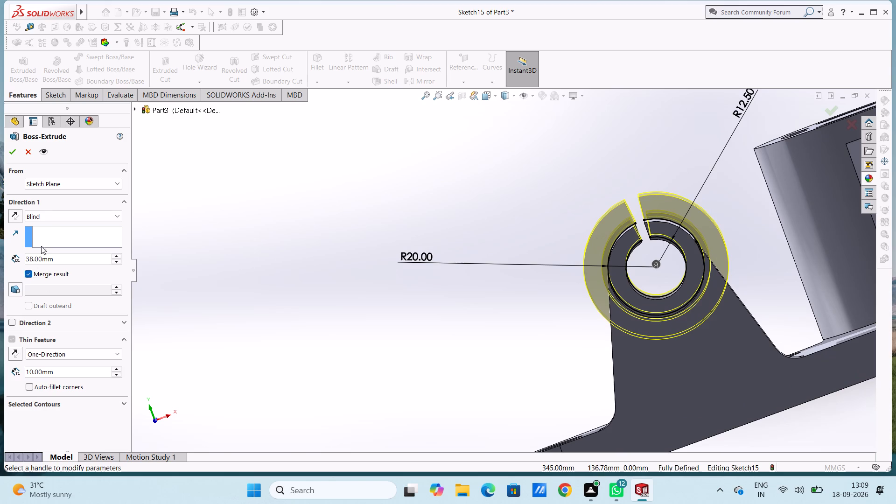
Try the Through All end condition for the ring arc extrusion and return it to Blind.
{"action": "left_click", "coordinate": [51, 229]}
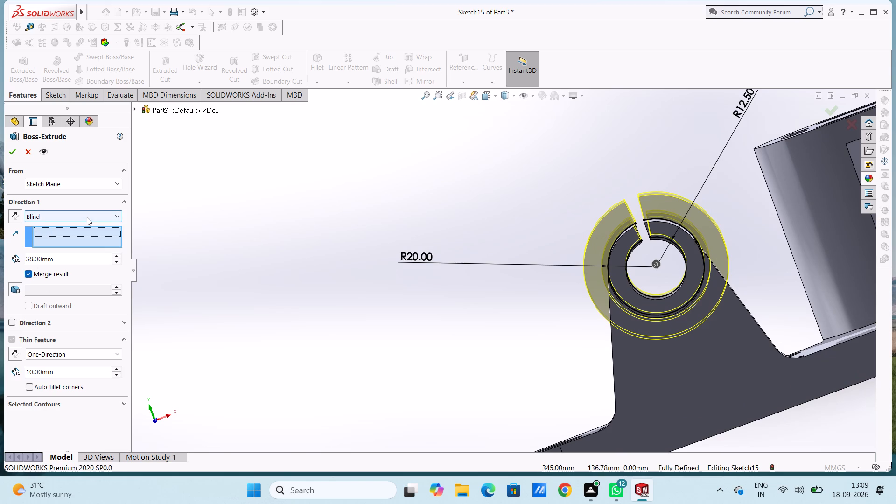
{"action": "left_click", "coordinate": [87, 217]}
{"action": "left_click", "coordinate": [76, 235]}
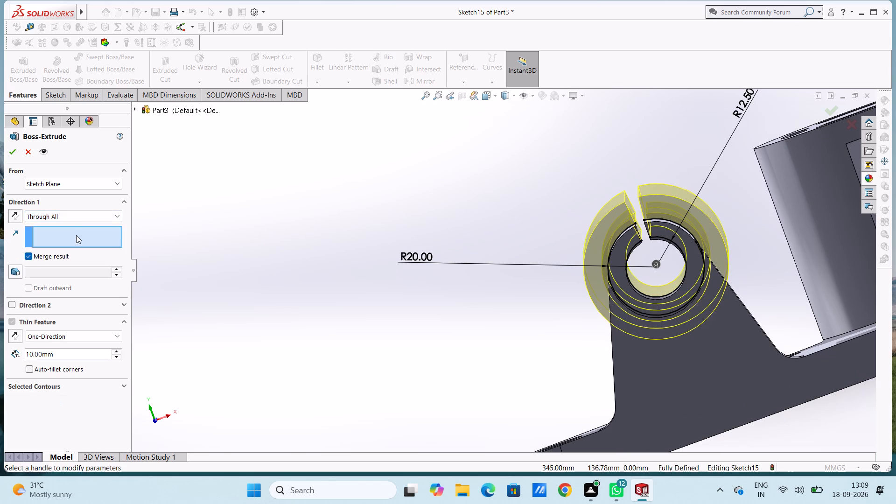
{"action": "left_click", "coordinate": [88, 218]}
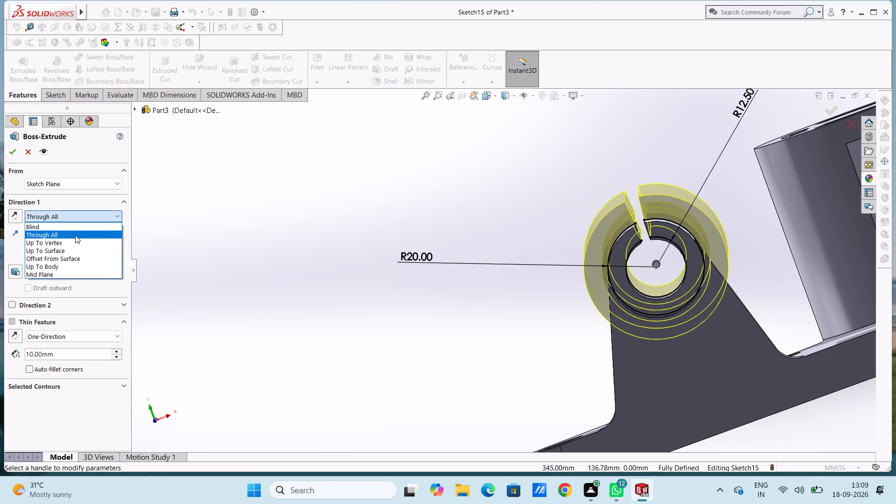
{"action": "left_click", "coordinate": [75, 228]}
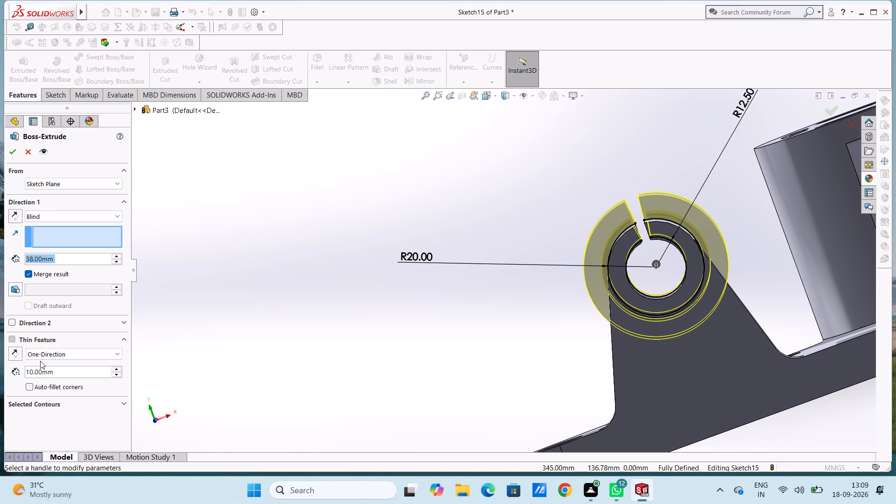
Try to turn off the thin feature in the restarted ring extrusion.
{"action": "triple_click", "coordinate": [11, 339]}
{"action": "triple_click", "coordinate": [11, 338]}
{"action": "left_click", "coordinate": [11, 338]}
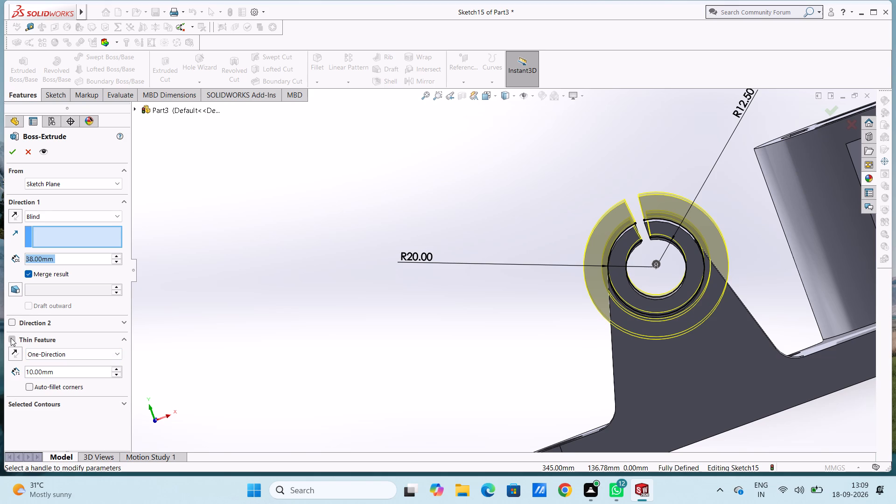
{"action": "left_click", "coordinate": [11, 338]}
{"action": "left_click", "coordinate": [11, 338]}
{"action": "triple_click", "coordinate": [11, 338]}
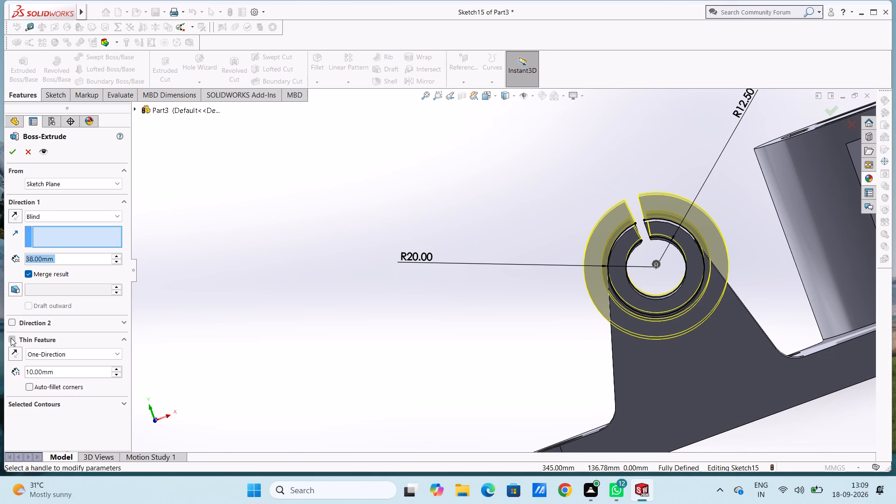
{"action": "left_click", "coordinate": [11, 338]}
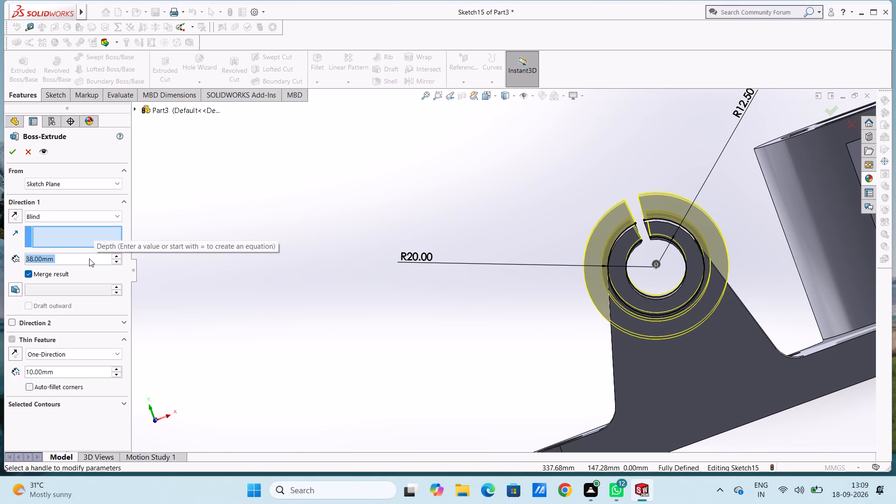
Set the blind depth of the ring arc extrusion to 20 mm.
{"action": "type", "text": "20"}
{"action": "key", "text": "Return"}
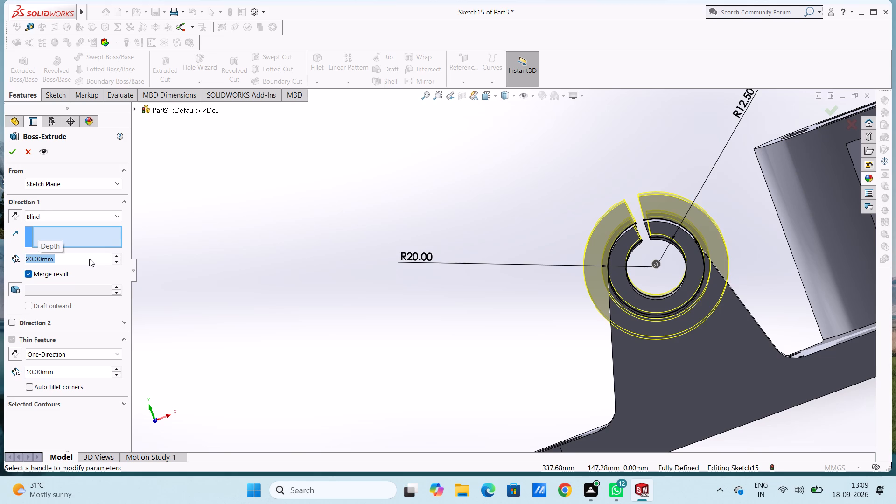
{"action": "left_click", "coordinate": [196, 309]}
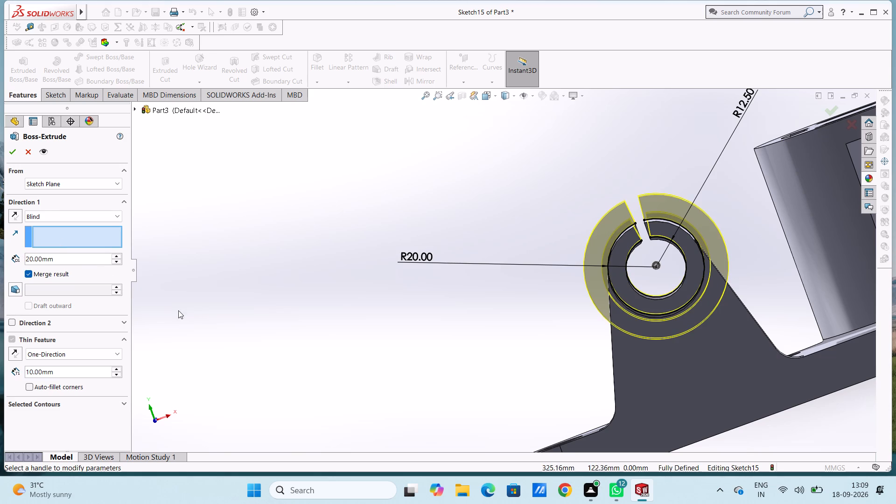
Reverse the extrusion's one-direction 10 mm thin wall inward and examine the preview around the split ring.
{"action": "middle_click_drag", "start_coordinate": [236, 294], "coordinate": [252, 306]}
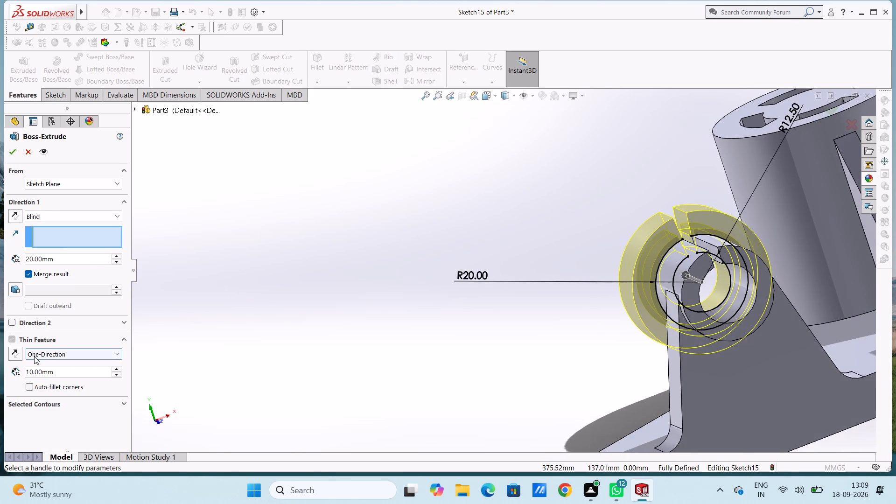
{"action": "left_click", "coordinate": [34, 356]}
{"action": "left_click", "coordinate": [63, 350]}
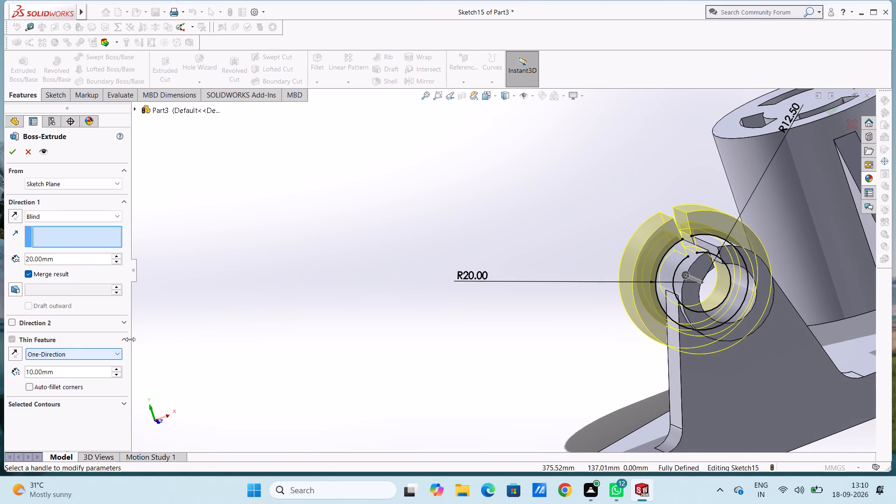
{"action": "left_click", "coordinate": [17, 351]}
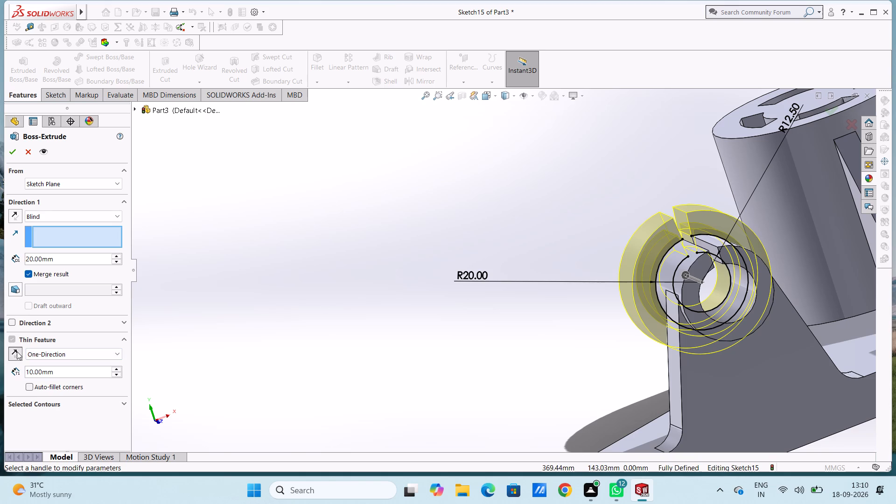
{"action": "middle_click_drag", "start_coordinate": [366, 302], "coordinate": [336, 279]}
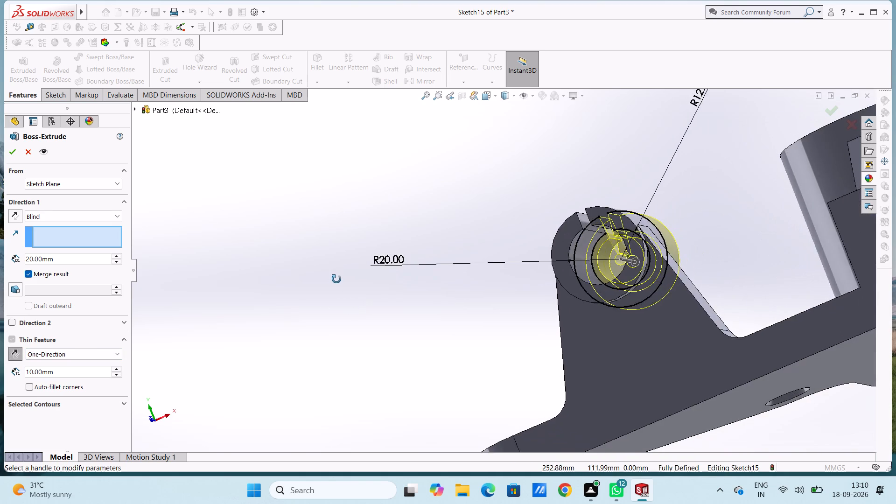
{"action": "middle_click_drag", "start_coordinate": [336, 279], "coordinate": [350, 284]}
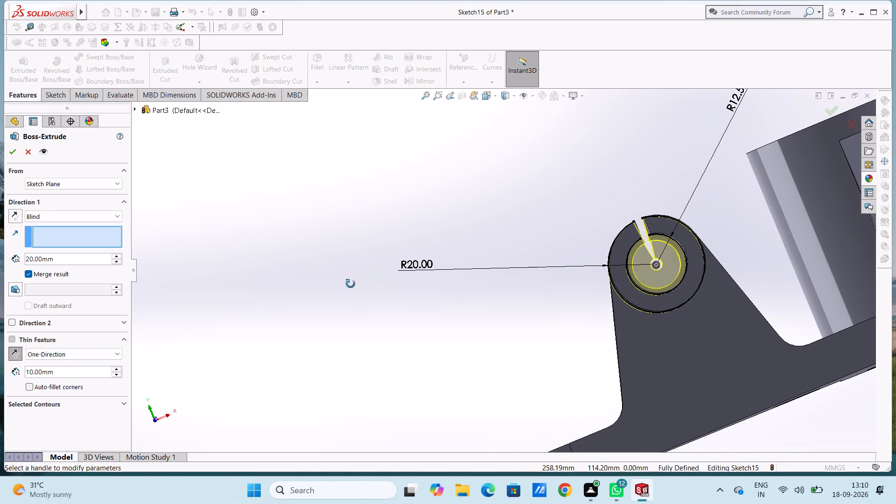
{"action": "middle_click_drag", "start_coordinate": [350, 284], "coordinate": [352, 293]}
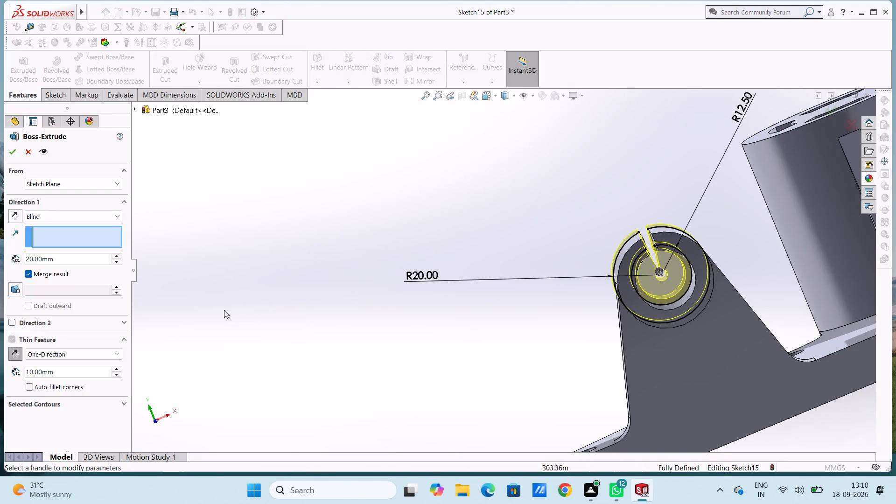
Apply a 15° inward draft to the 20 mm blind, 10 mm thin-wall ring extrusion and complete the feature.
{"action": "left_click", "coordinate": [14, 288]}
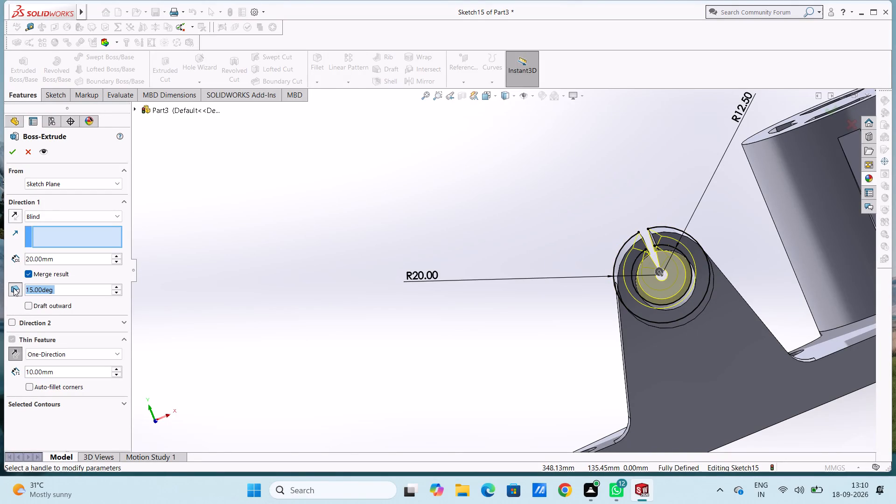
{"action": "middle_click_drag", "start_coordinate": [253, 249], "coordinate": [315, 259]}
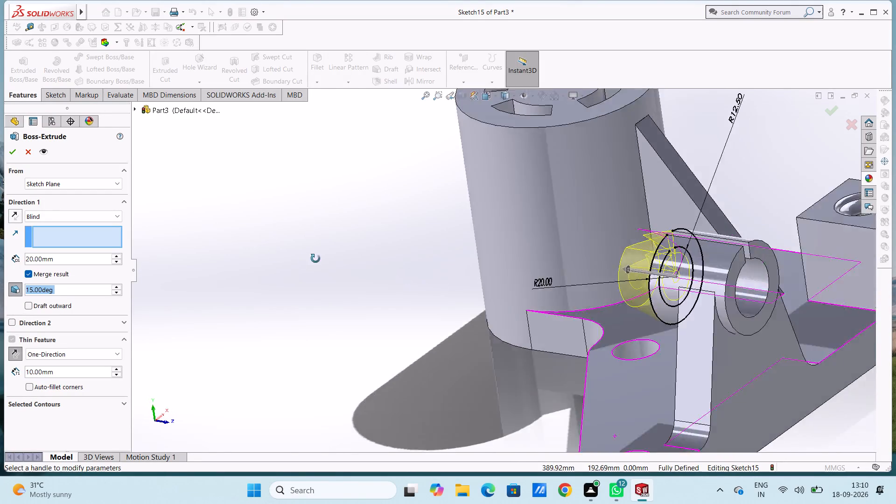
{"action": "middle_click_drag", "start_coordinate": [315, 259], "coordinate": [303, 382]}
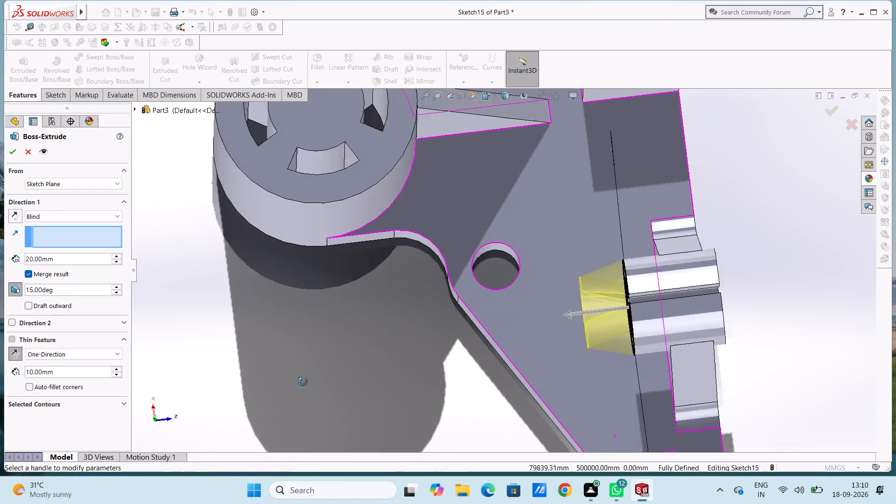
{"action": "middle_click_drag", "start_coordinate": [303, 382], "coordinate": [249, 386]}
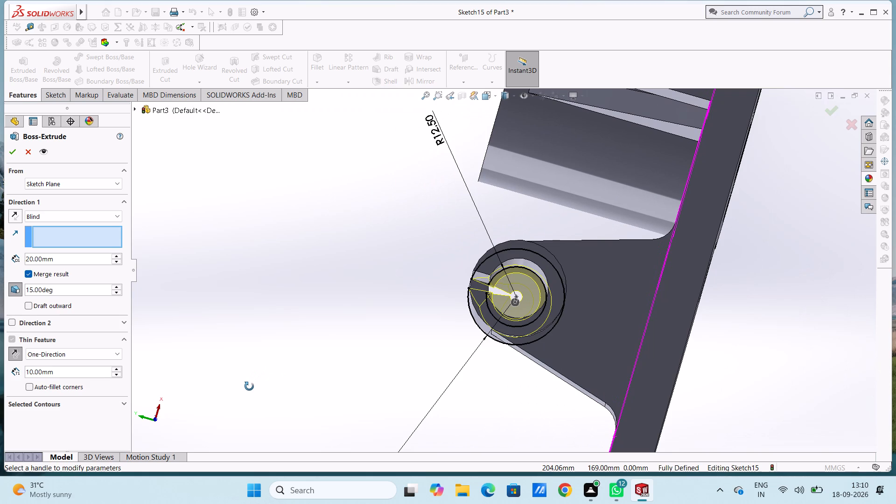
{"action": "middle_click_drag", "start_coordinate": [249, 386], "coordinate": [336, 404]}
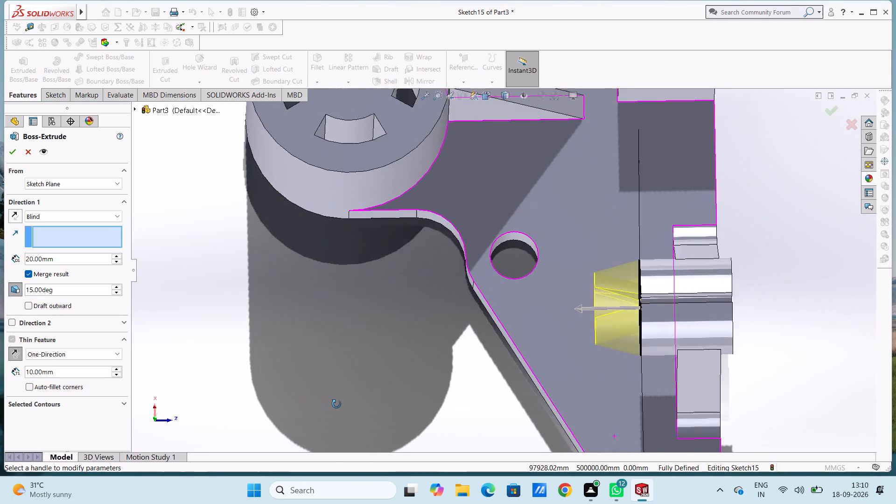
{"action": "middle_click_drag", "start_coordinate": [336, 404], "coordinate": [382, 383]}
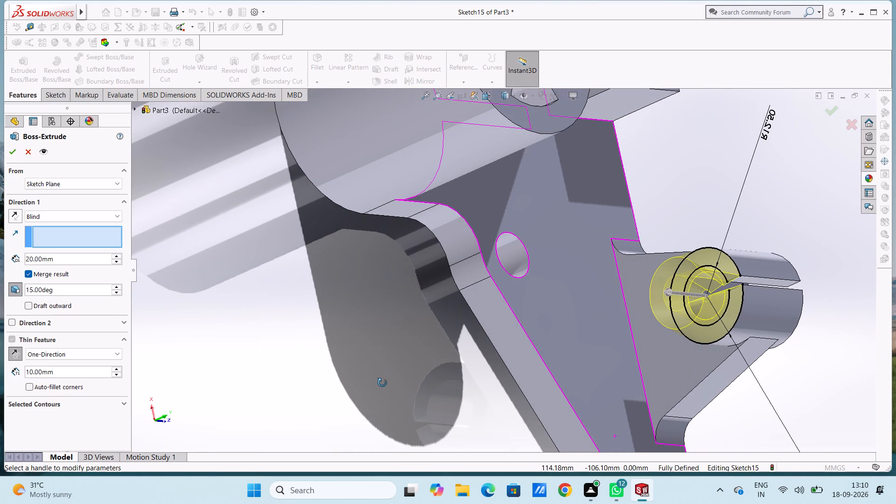
{"action": "middle_click_drag", "start_coordinate": [382, 383], "coordinate": [383, 383]}
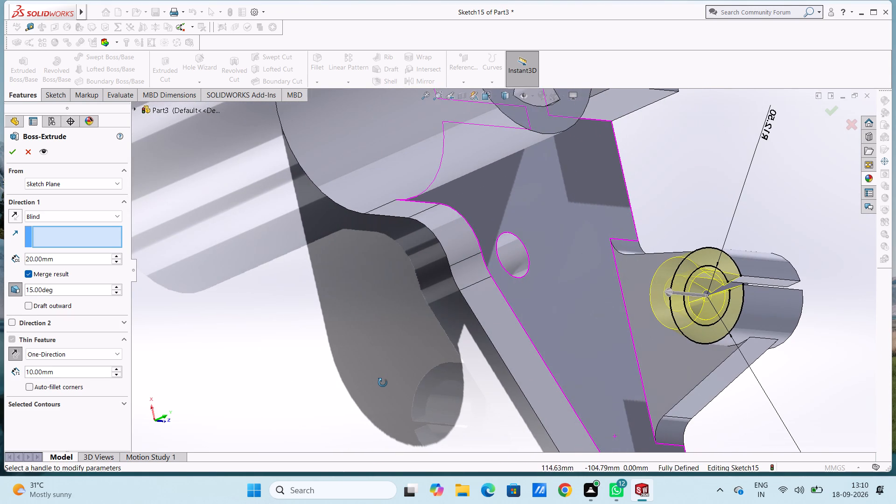
{"action": "middle_click_drag", "start_coordinate": [383, 383], "coordinate": [332, 374]}
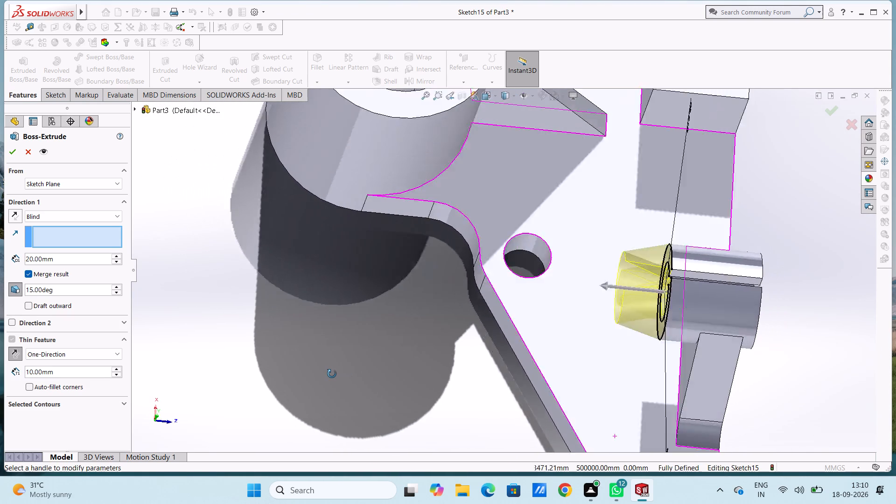
{"action": "middle_click_drag", "start_coordinate": [332, 374], "coordinate": [331, 374]}
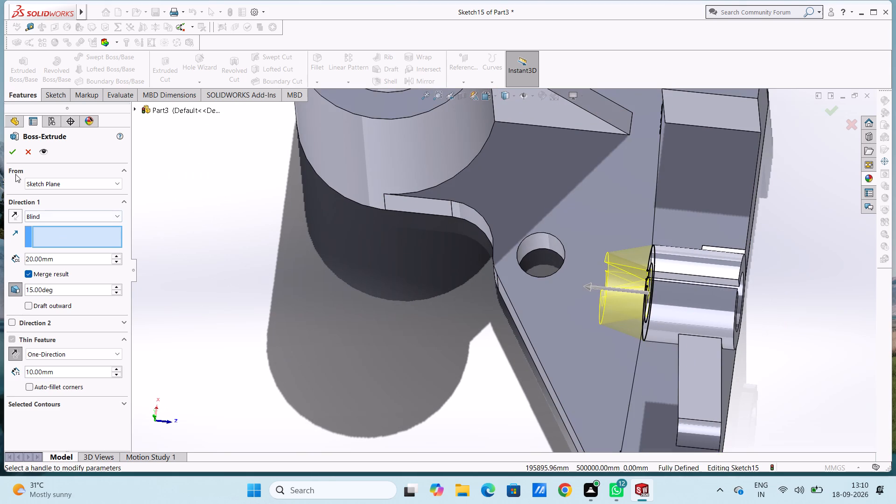
{"action": "left_click", "coordinate": [13, 153]}
{"action": "left_click", "coordinate": [182, 270]}
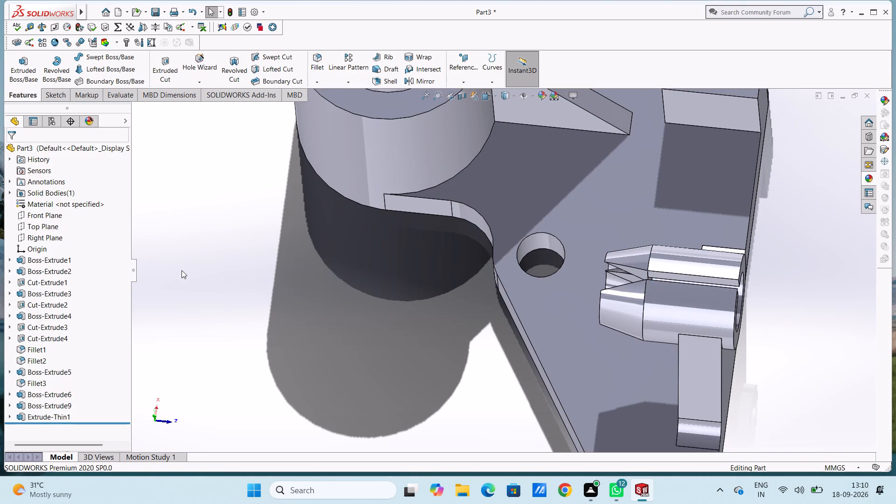
Start a sketch on the thin ring extrusion's front-facing circular face and draw a 12.5 mm radius circle centred on its small hole.
{"action": "middle_click_drag", "start_coordinate": [186, 255], "coordinate": [258, 281]}
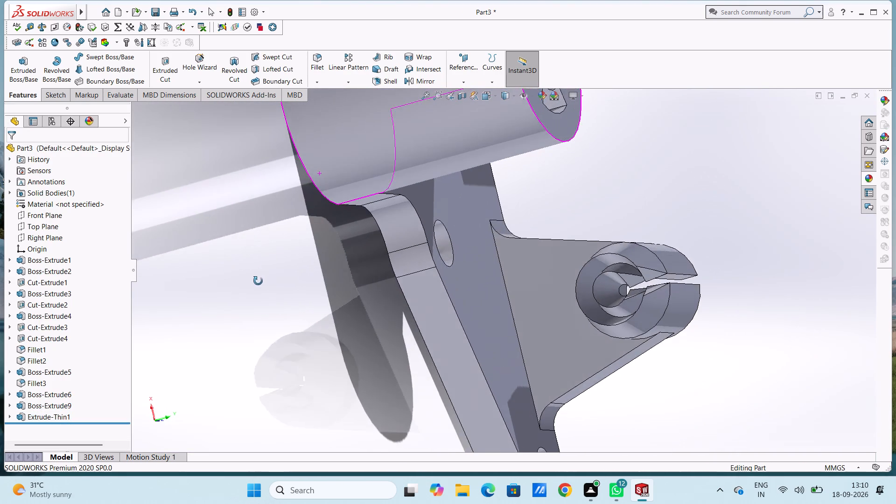
{"action": "middle_click_drag", "start_coordinate": [258, 281], "coordinate": [272, 288]}
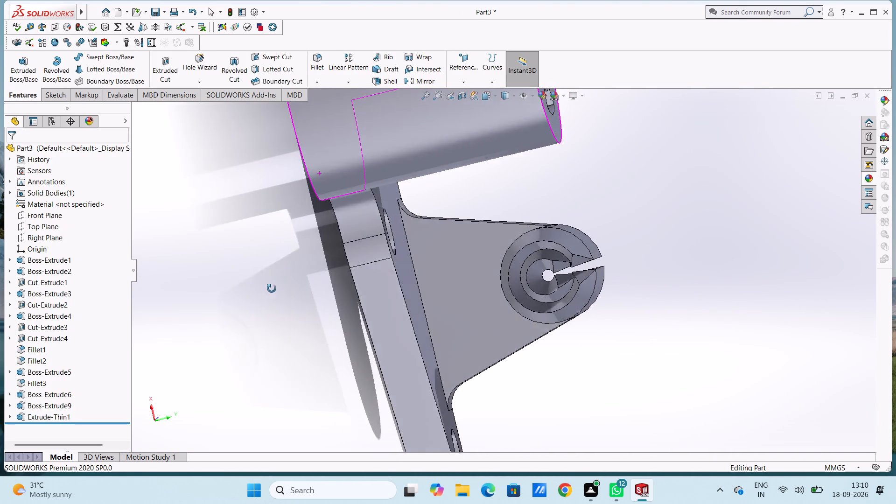
{"action": "middle_click_drag", "start_coordinate": [272, 288], "coordinate": [174, 258]}
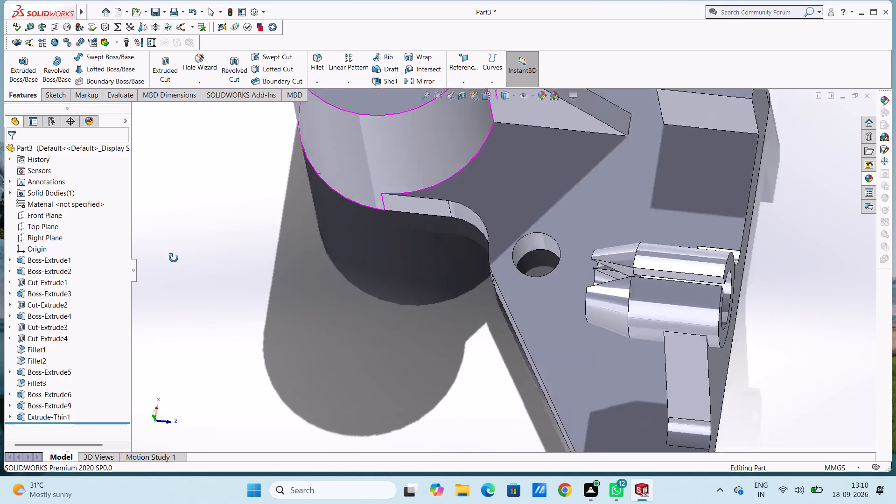
{"action": "middle_click_drag", "start_coordinate": [174, 258], "coordinate": [112, 238]}
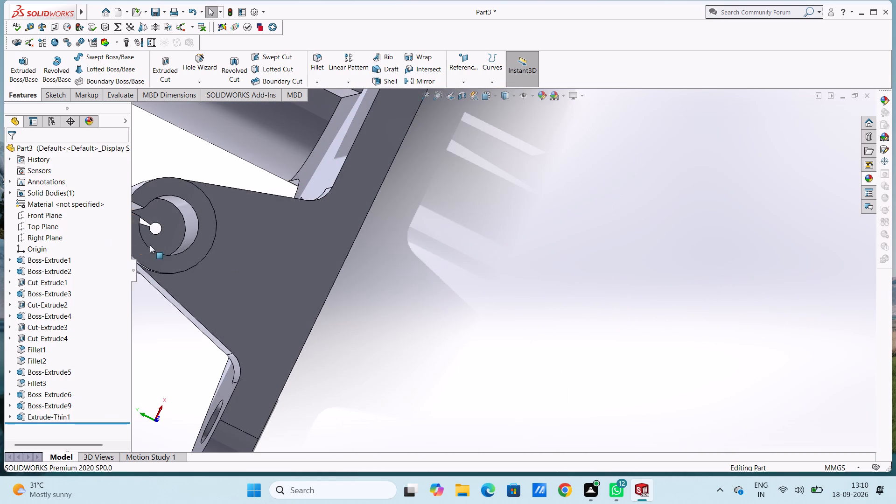
{"action": "middle_click_drag", "start_coordinate": [527, 272], "coordinate": [515, 281]}
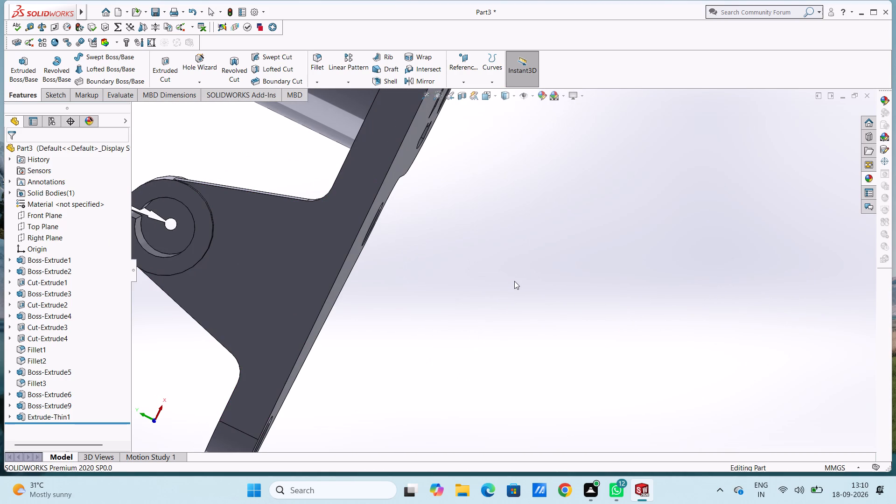
{"action": "key", "text": "ctrl+1"}
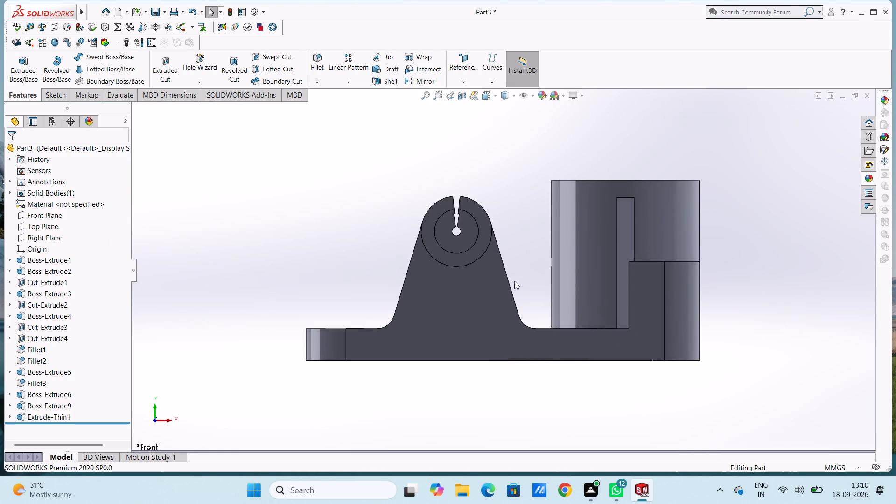
{"action": "left_click", "coordinate": [461, 241]}
{"action": "left_click", "coordinate": [506, 214]}
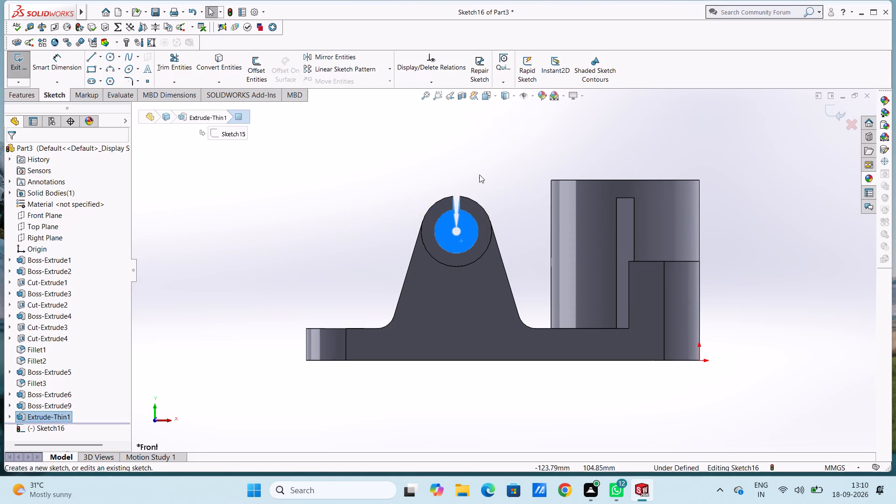
{"action": "left_click", "coordinate": [479, 174]}
{"action": "scroll", "coordinate": [497, 195], "scroll_direction": "down", "scroll_amount": 4}
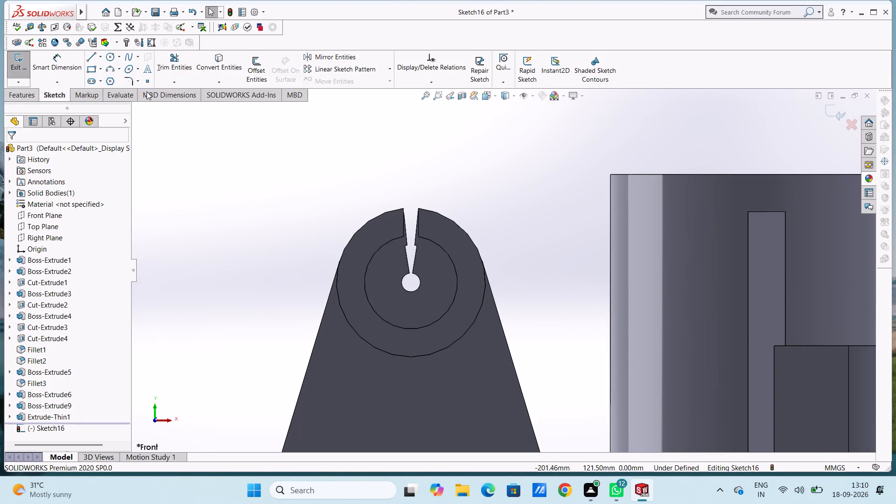
{"action": "left_click", "coordinate": [109, 67]}
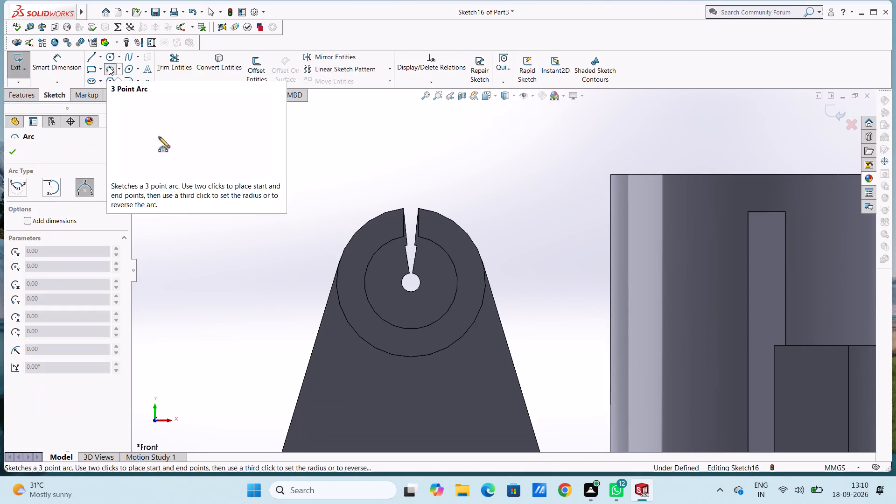
{"action": "left_click", "coordinate": [109, 59]}
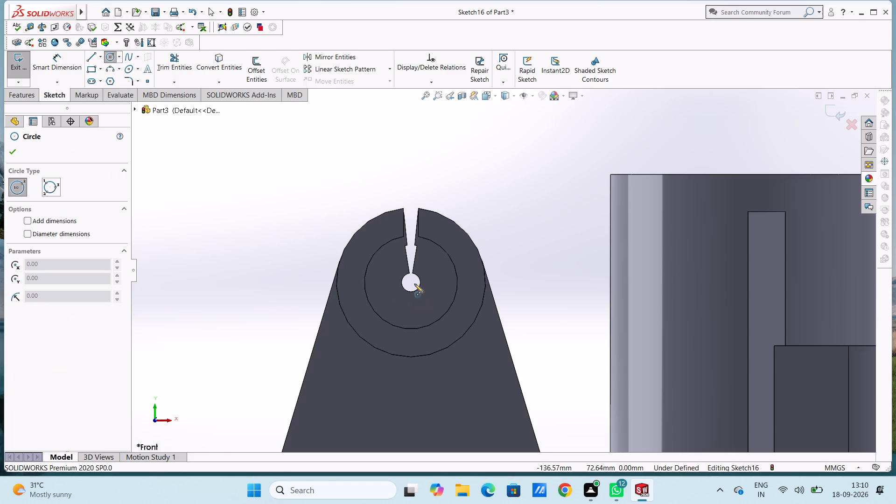
{"action": "left_click", "coordinate": [410, 281]}
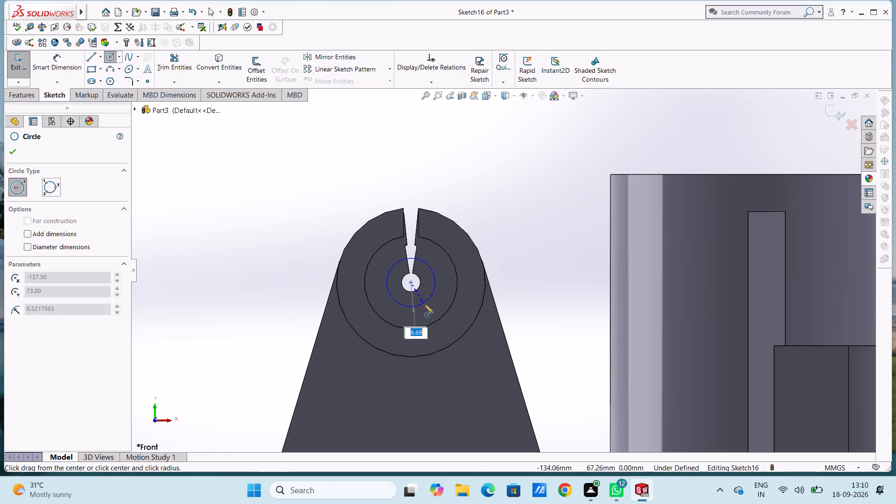
{"action": "left_click", "coordinate": [434, 321]}
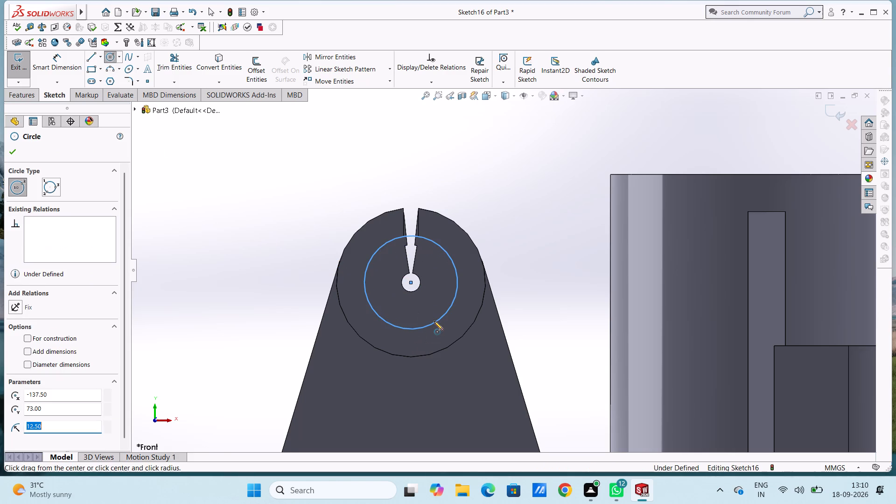
{"action": "key", "text": "Escape"}
{"action": "key", "text": "Escape"}
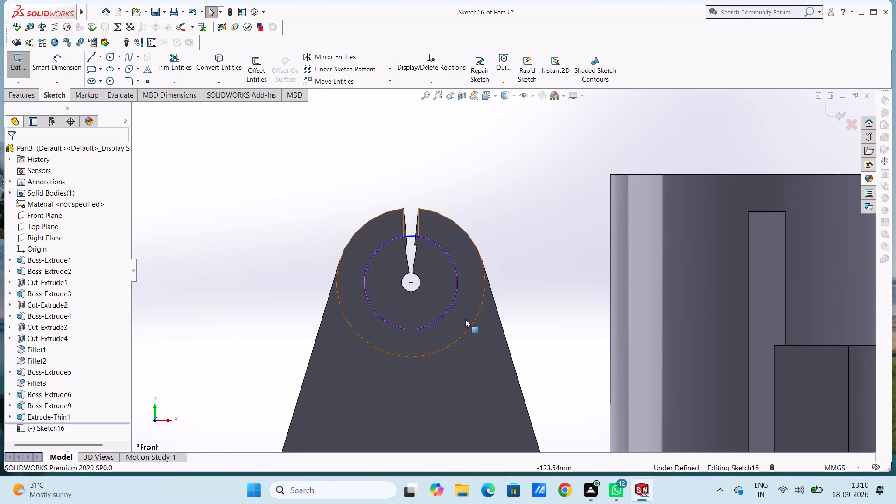
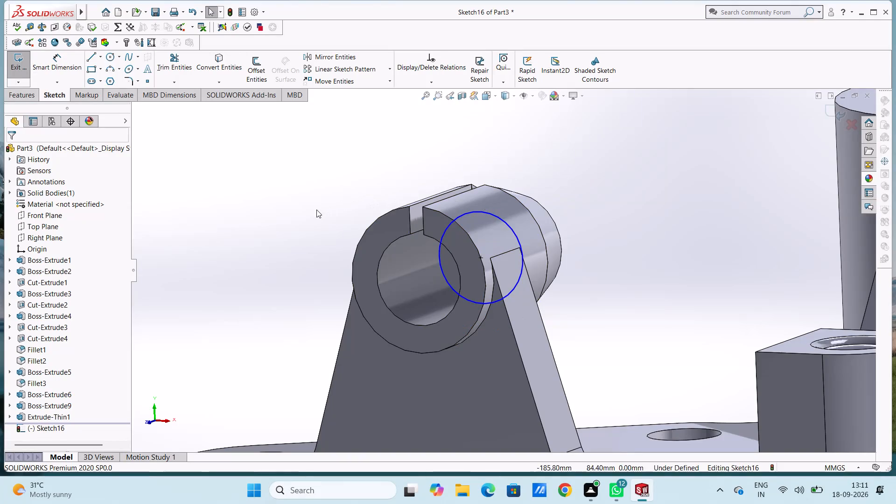
Cut-extrude the circle sketch on the cylindrical boss as a blind cut 30 mm deep.
{"action": "left_click", "coordinate": [20, 92]}
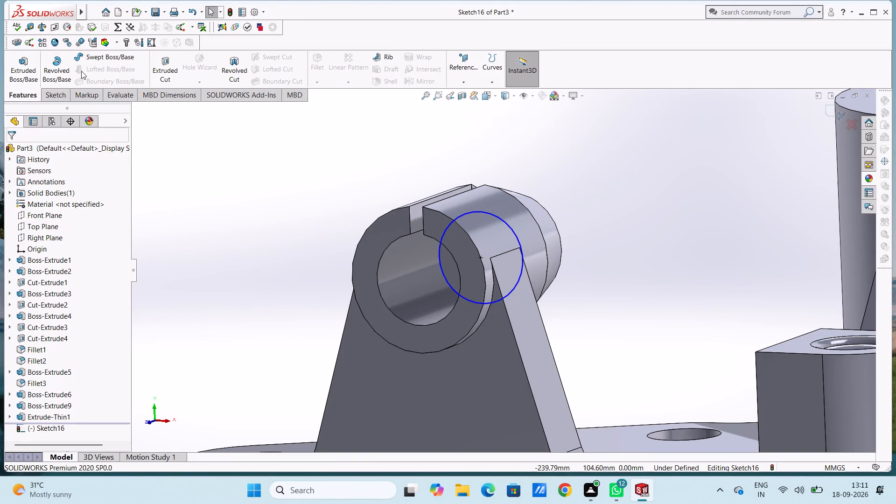
{"action": "left_click", "coordinate": [175, 60]}
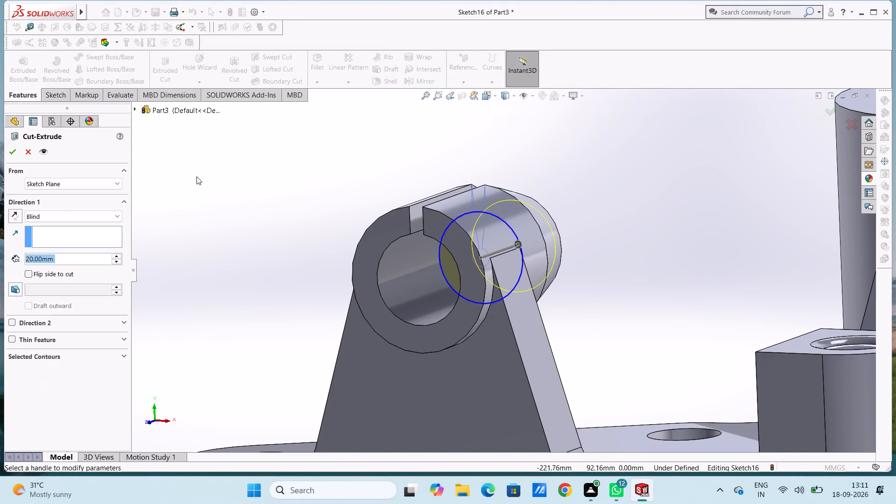
{"action": "type", "text": "30"}
{"action": "key", "text": "Return"}
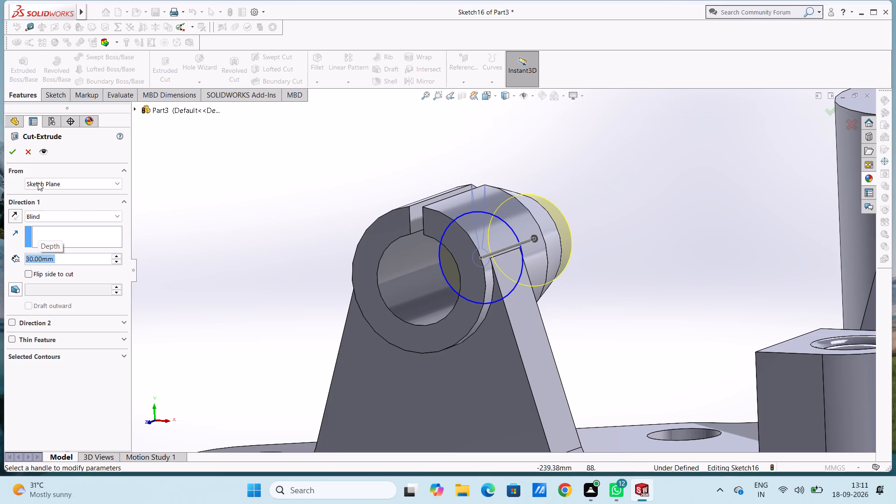
{"action": "left_click", "coordinate": [13, 154]}
{"action": "left_click", "coordinate": [174, 203]}
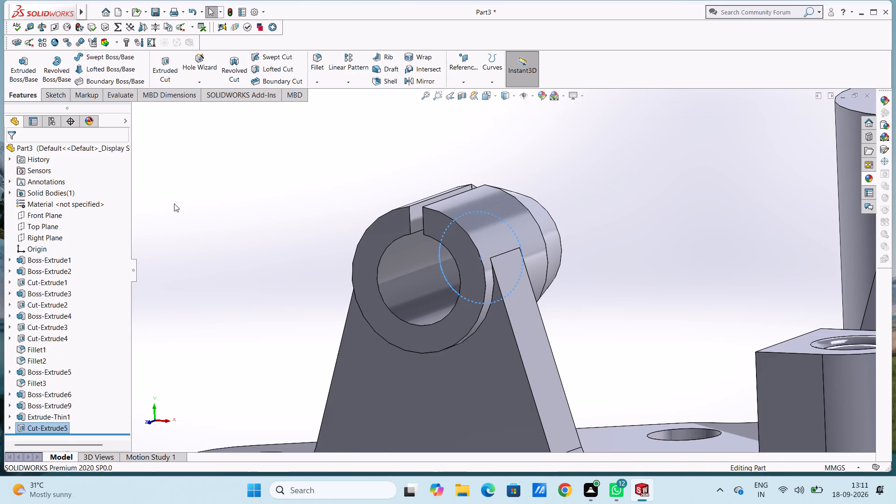
Examine the cut and the slotted cylindrical boss from both ends and in the isometric view.
{"action": "middle_click_drag", "start_coordinate": [176, 205], "coordinate": [241, 245]}
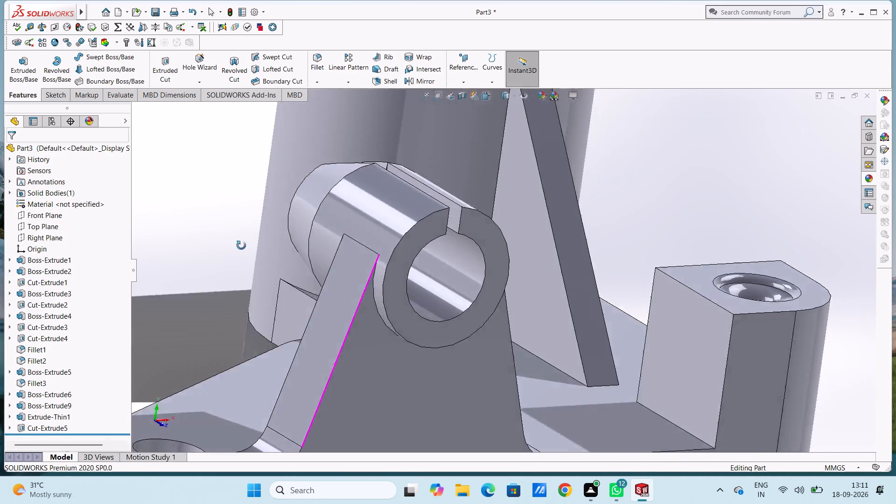
{"action": "middle_click_drag", "start_coordinate": [241, 245], "coordinate": [267, 282]}
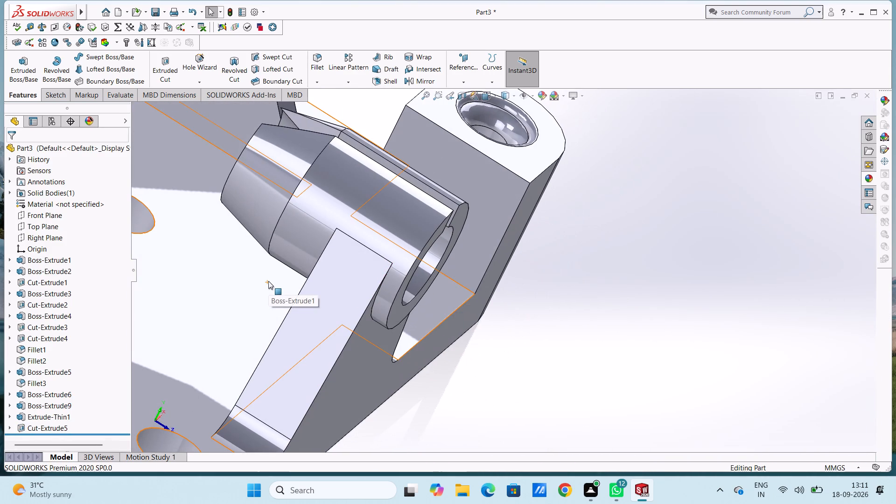
{"action": "key", "text": "ctrl+7"}
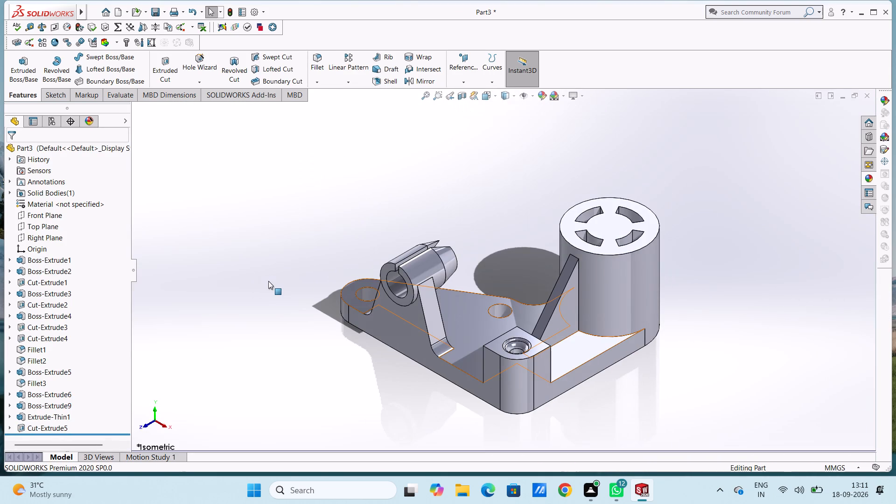
{"action": "key", "text": "ctrl+2"}
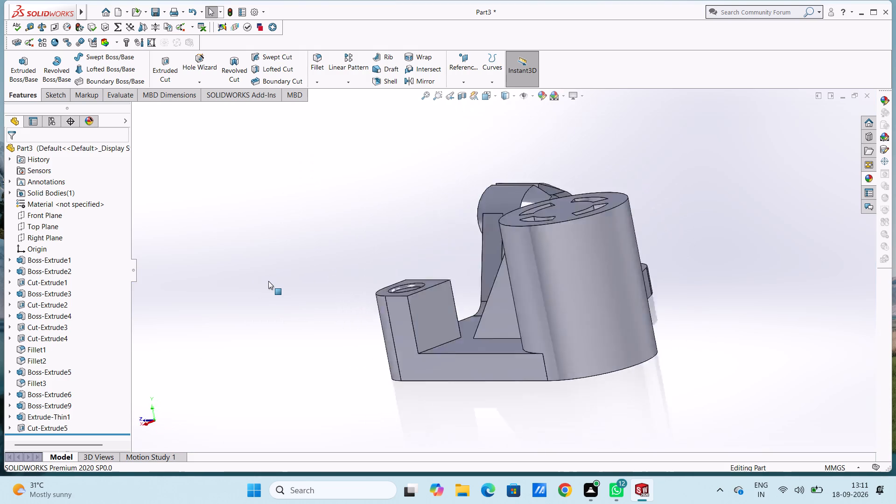
{"action": "middle_click_drag", "start_coordinate": [641, 210], "coordinate": [616, 246]}
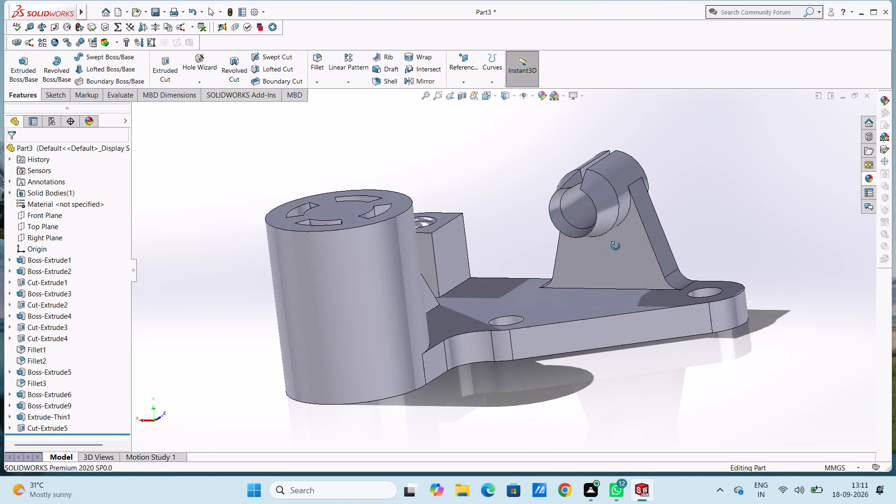
{"action": "middle_click_drag", "start_coordinate": [616, 246], "coordinate": [623, 241]}
{"action": "scroll", "coordinate": [635, 156], "scroll_direction": "down", "scroll_amount": 4}
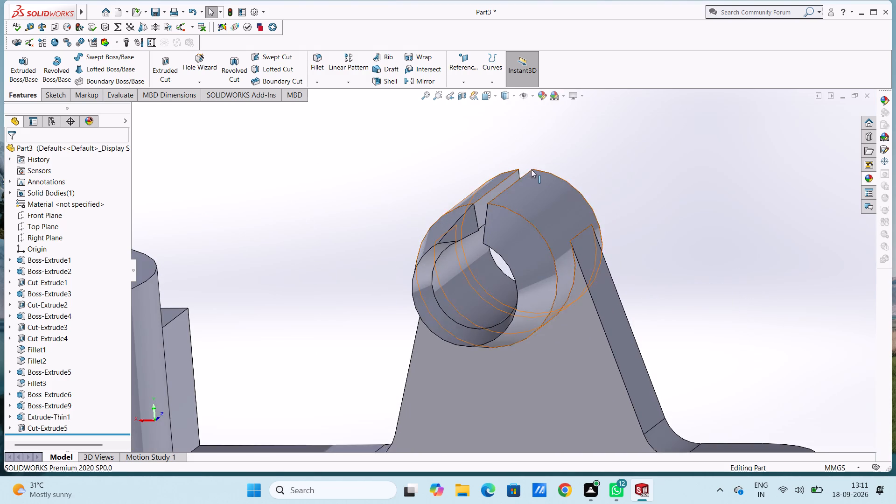
{"action": "scroll", "coordinate": [531, 170], "scroll_direction": "down", "scroll_amount": 2}
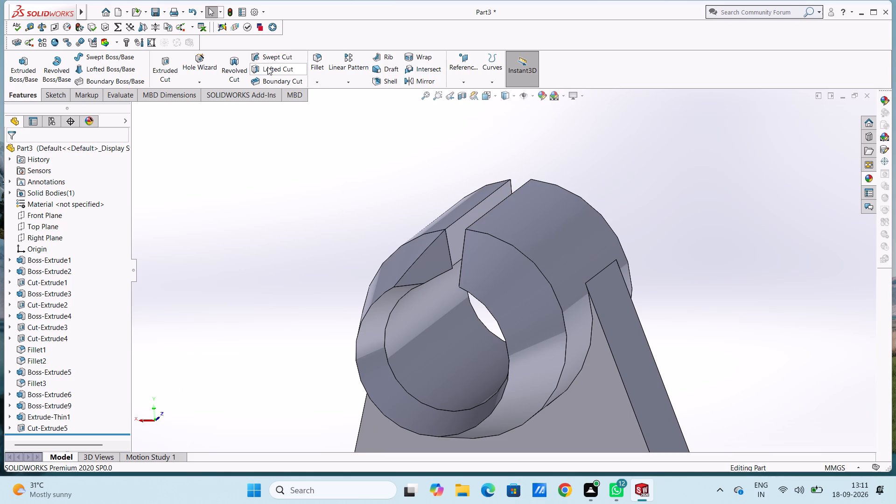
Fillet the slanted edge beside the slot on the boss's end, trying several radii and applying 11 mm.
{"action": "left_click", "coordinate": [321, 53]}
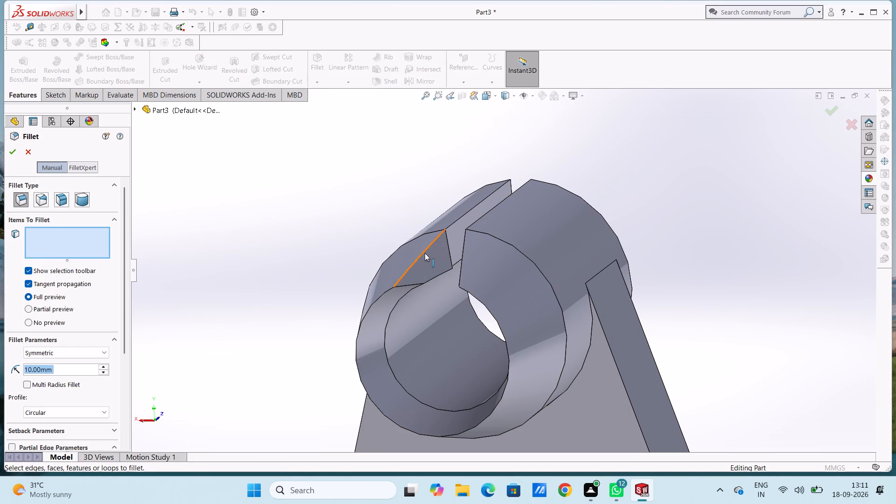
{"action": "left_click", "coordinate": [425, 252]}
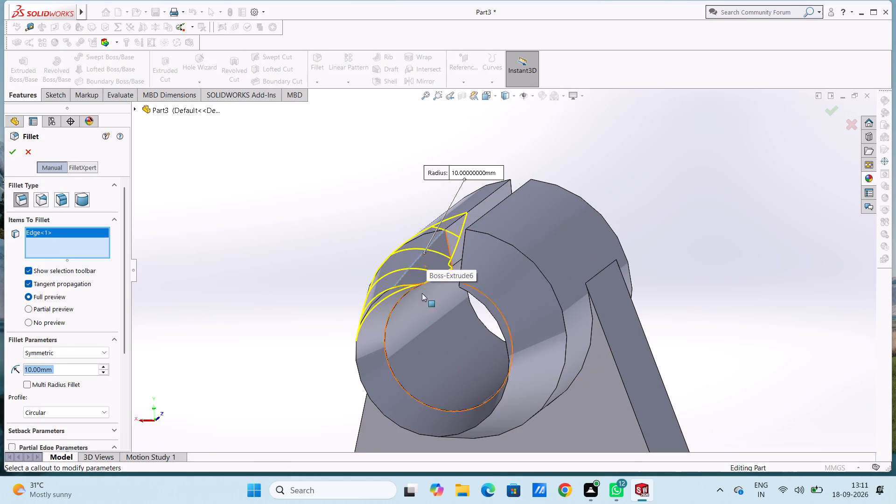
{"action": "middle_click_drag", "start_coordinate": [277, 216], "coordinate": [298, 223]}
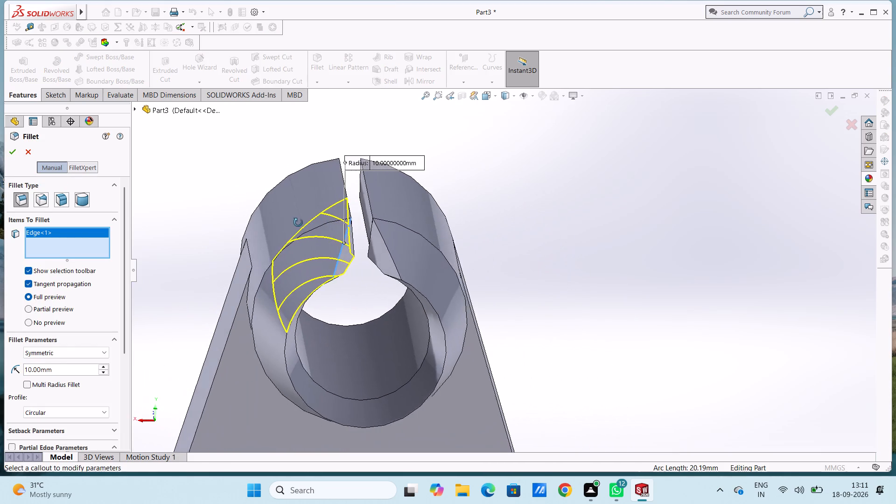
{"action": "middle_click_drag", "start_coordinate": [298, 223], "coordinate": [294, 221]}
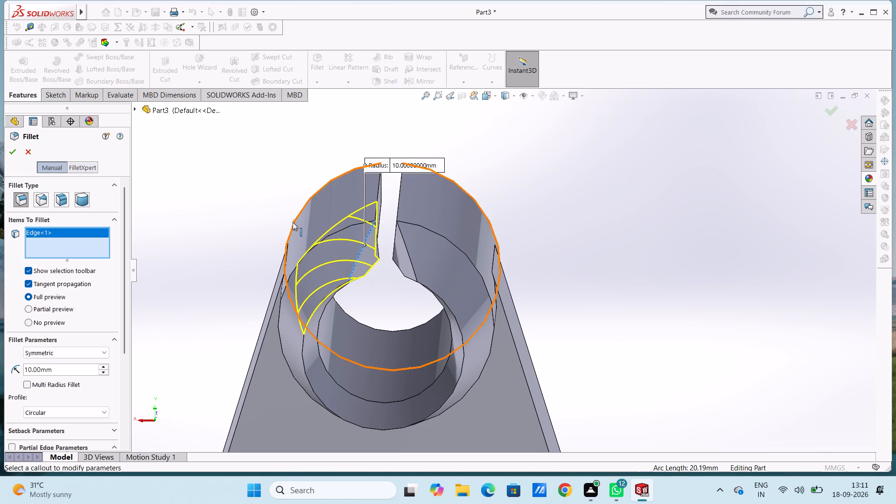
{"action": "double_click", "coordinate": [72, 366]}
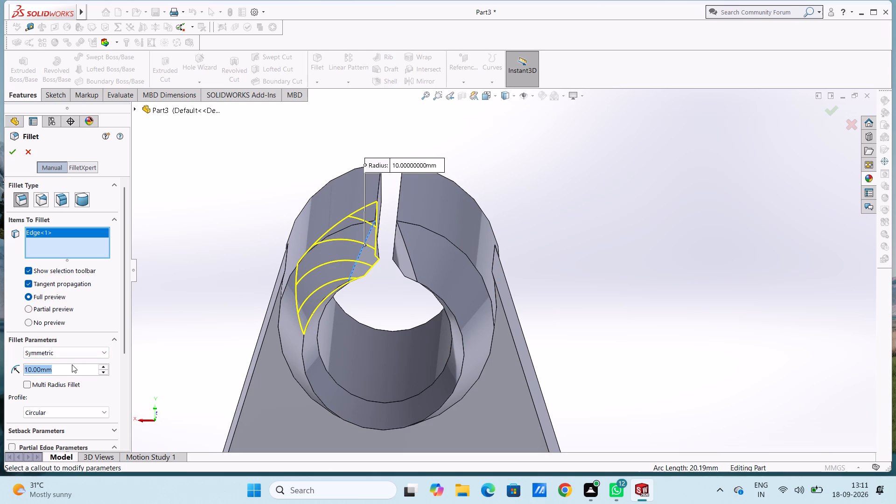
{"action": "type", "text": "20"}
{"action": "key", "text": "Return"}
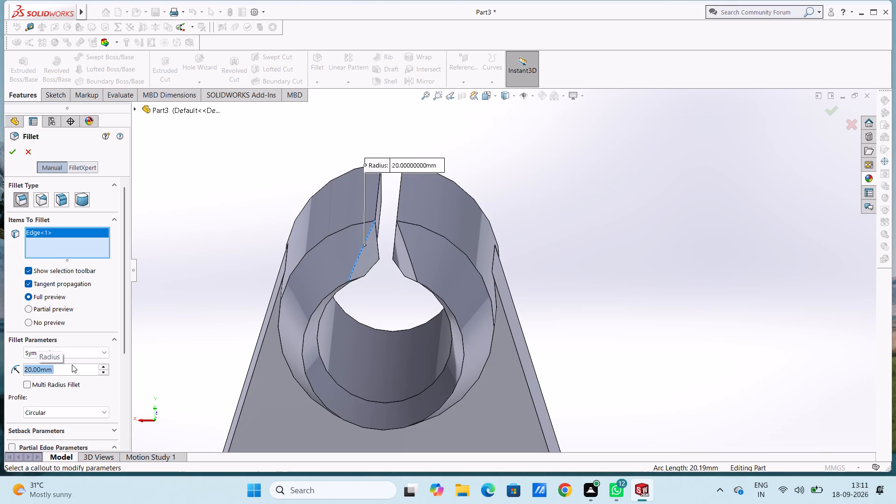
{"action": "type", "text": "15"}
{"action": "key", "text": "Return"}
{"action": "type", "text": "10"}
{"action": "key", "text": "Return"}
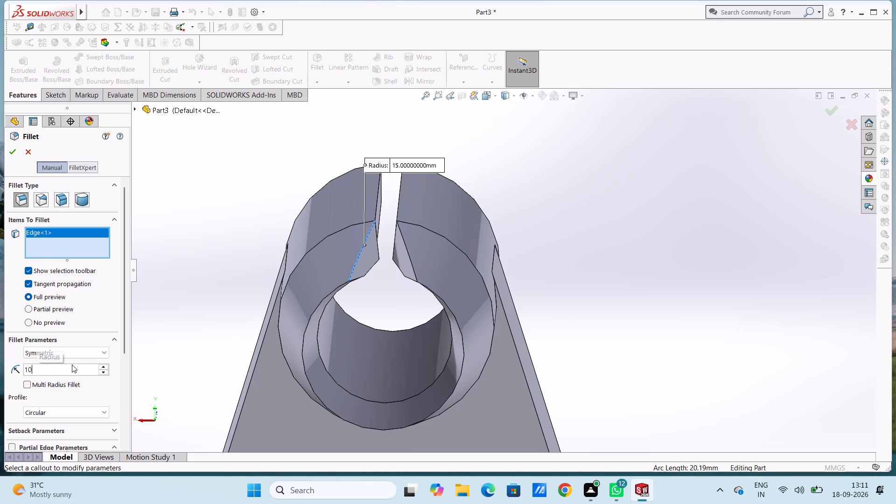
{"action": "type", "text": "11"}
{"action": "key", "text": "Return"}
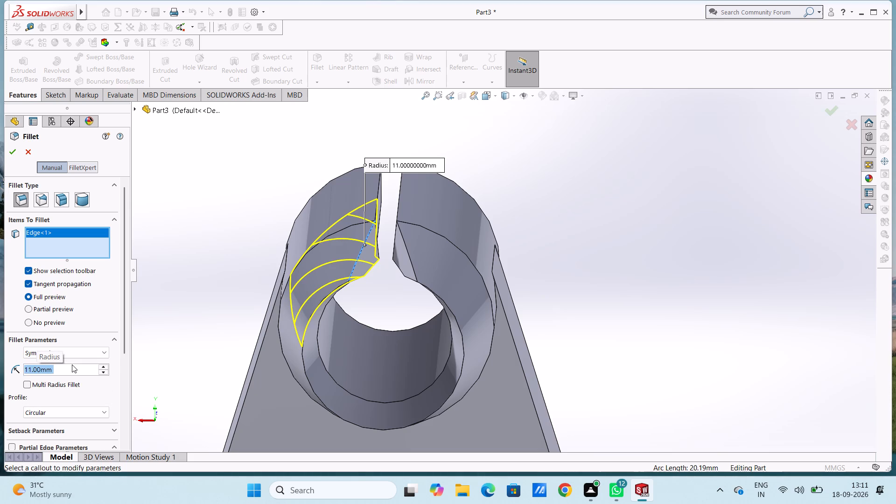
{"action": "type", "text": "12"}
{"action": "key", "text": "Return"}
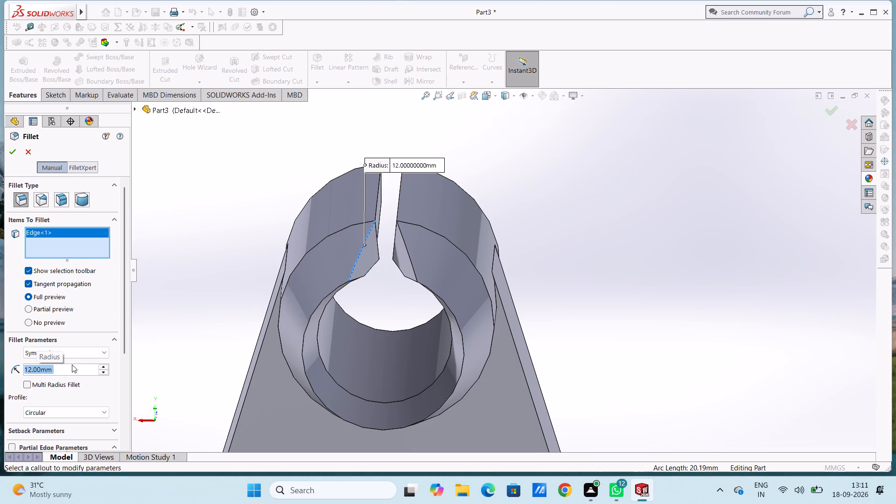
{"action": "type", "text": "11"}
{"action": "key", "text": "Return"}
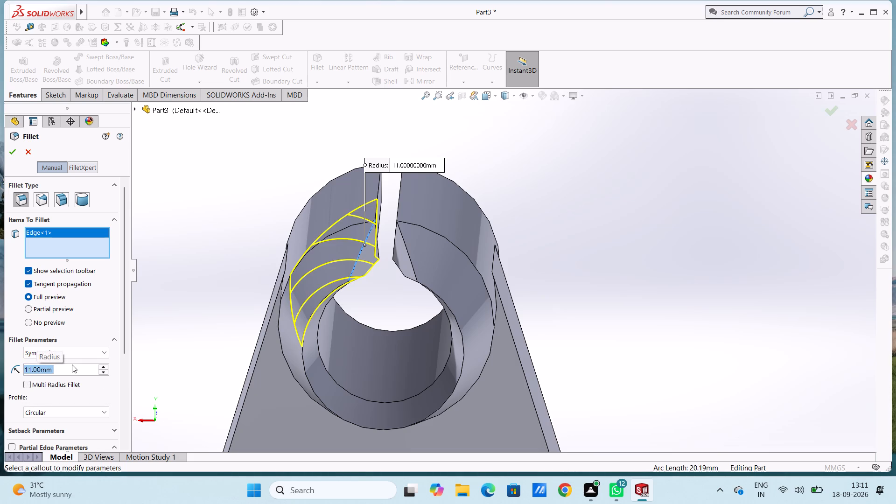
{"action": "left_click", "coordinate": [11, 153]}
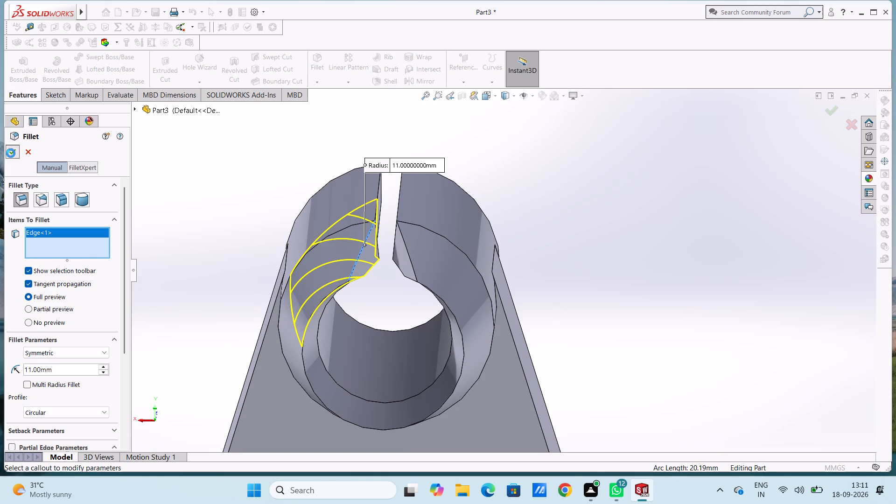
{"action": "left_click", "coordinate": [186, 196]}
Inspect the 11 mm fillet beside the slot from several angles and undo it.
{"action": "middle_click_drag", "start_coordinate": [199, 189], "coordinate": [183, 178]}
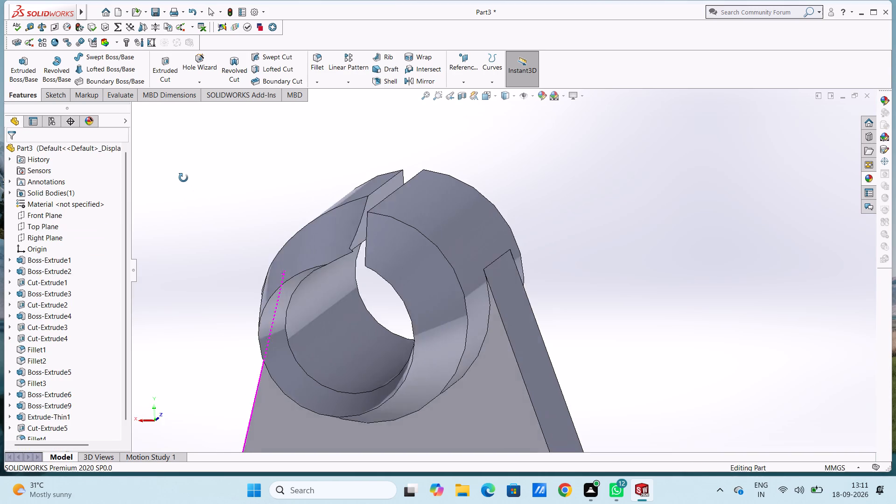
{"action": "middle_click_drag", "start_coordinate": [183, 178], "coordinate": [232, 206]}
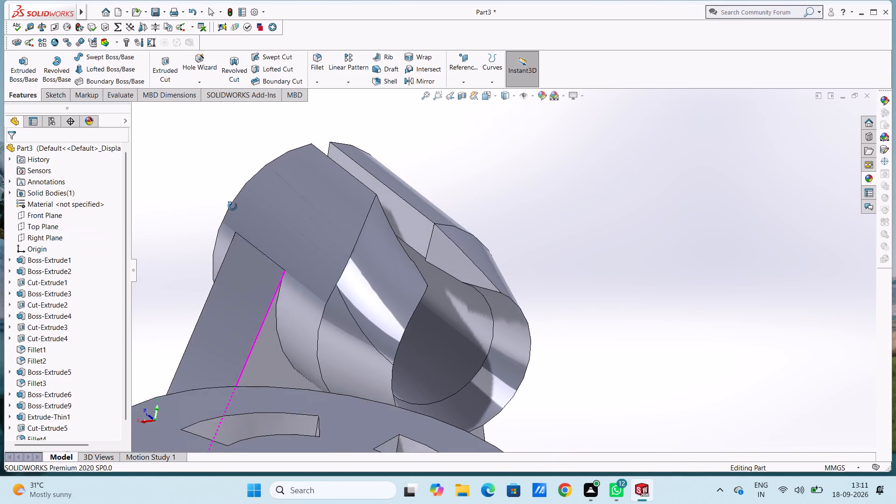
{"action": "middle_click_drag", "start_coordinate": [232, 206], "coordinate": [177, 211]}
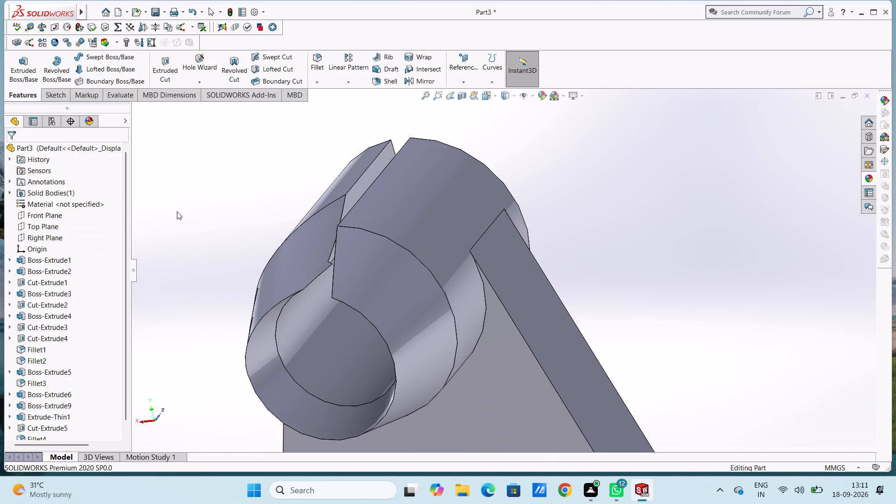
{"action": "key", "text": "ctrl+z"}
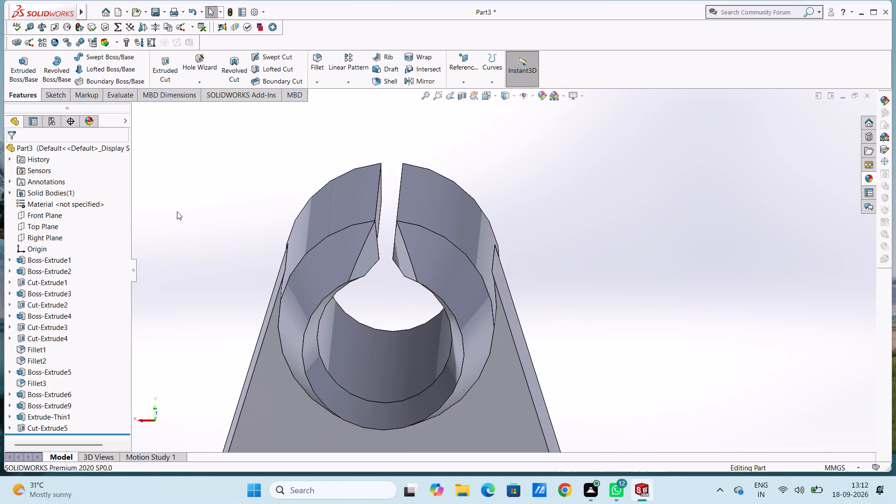
Fillet the short edge where one side of the slot meets the bore with a 2 mm radius.
{"action": "left_click", "coordinate": [319, 52]}
{"action": "left_click", "coordinate": [367, 274]}
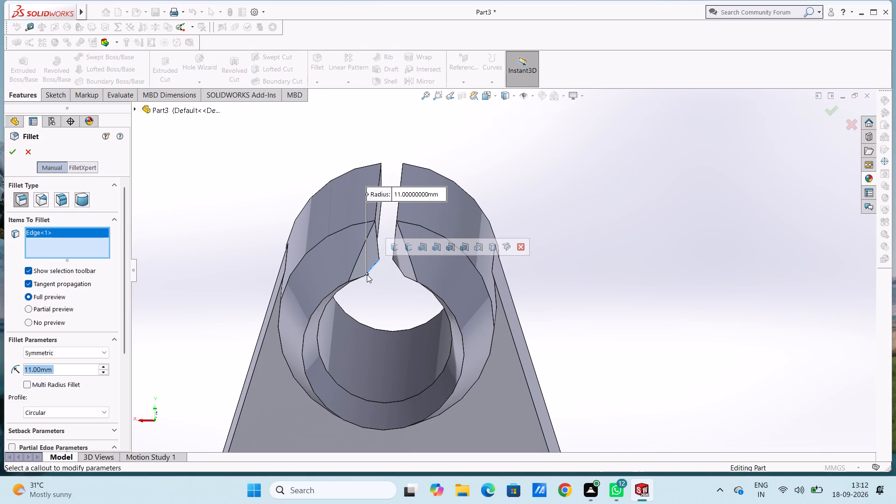
{"action": "key", "text": "1"}
{"action": "key", "text": "Return"}
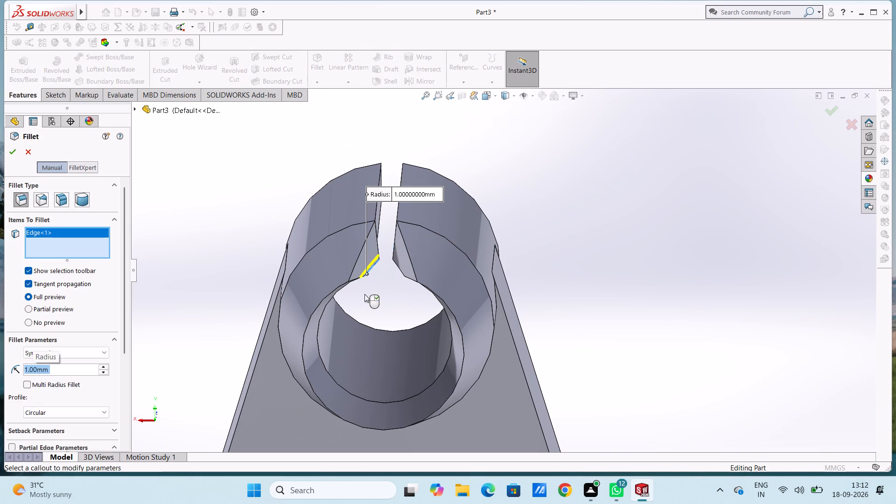
{"action": "key", "text": "2"}
{"action": "key", "text": "Return"}
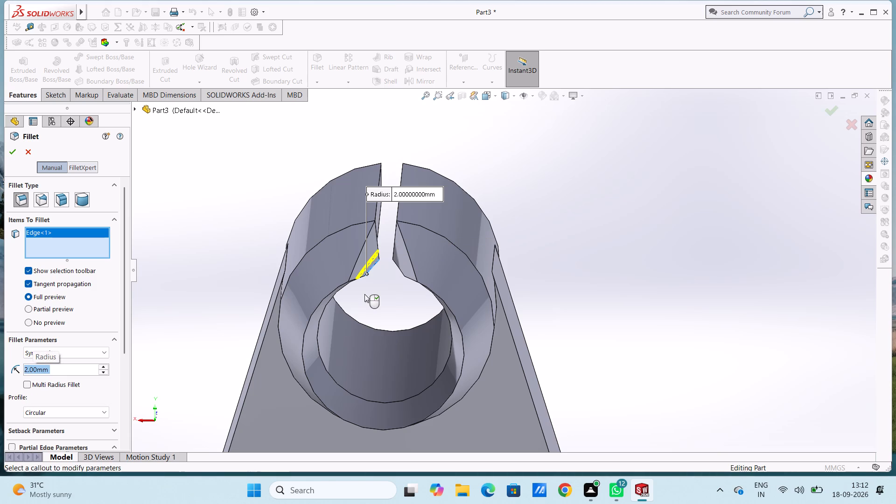
{"action": "left_click", "coordinate": [9, 157]}
Fillet the short edge where the opposite side of the slot meets the bore with a 2 mm radius.
{"action": "middle_click_drag", "start_coordinate": [192, 190], "coordinate": [183, 180]}
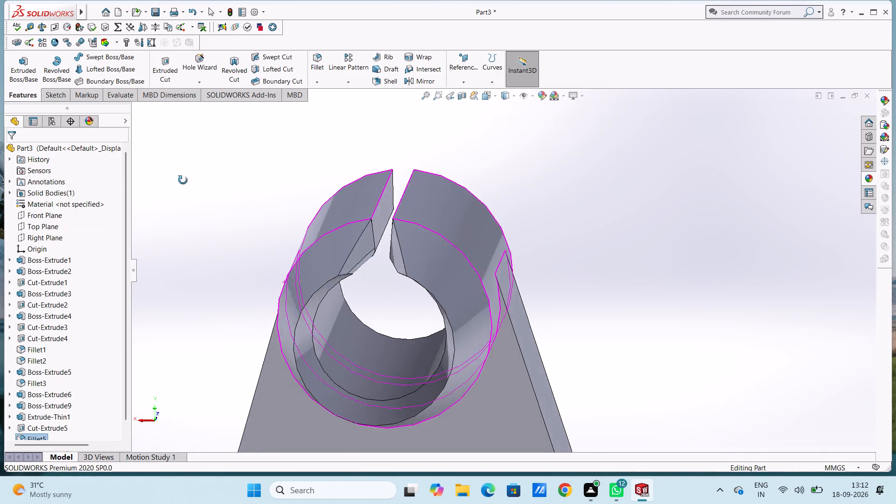
{"action": "middle_click_drag", "start_coordinate": [183, 180], "coordinate": [202, 188]}
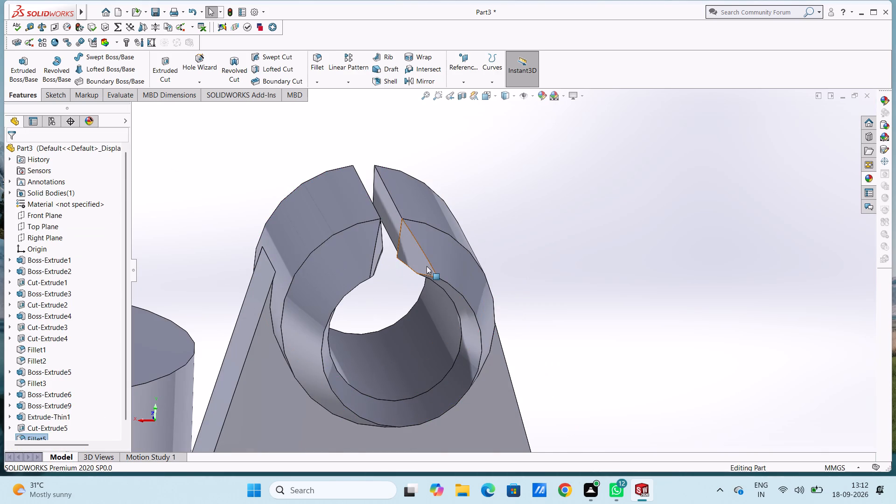
{"action": "scroll", "coordinate": [427, 267], "scroll_direction": "down", "scroll_amount": 3}
{"action": "left_click", "coordinate": [317, 59]}
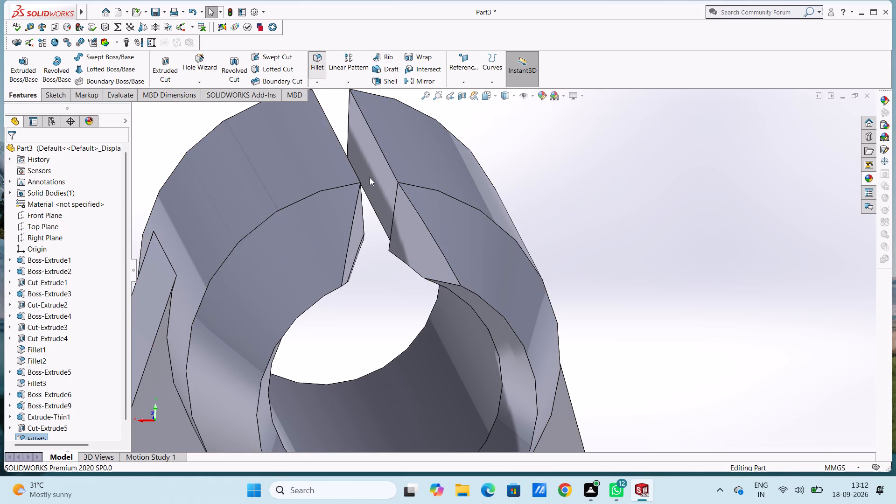
{"action": "left_click", "coordinate": [415, 272]}
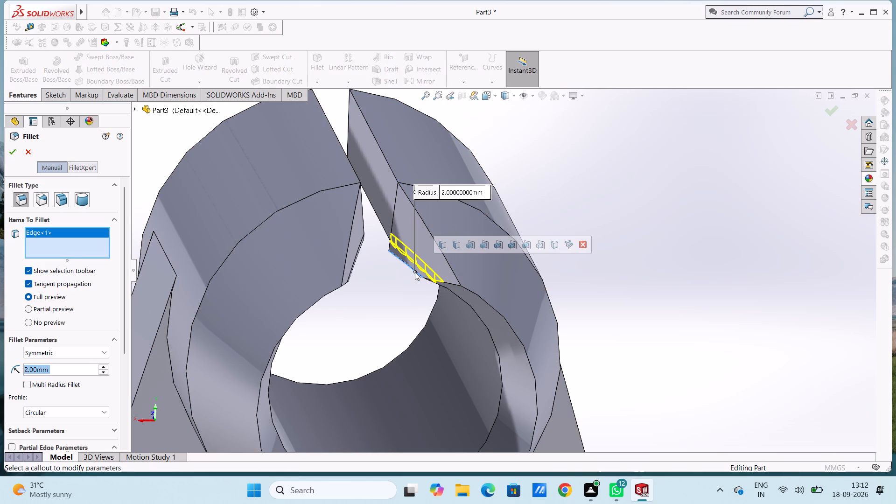
{"action": "left_click", "coordinate": [9, 152]}
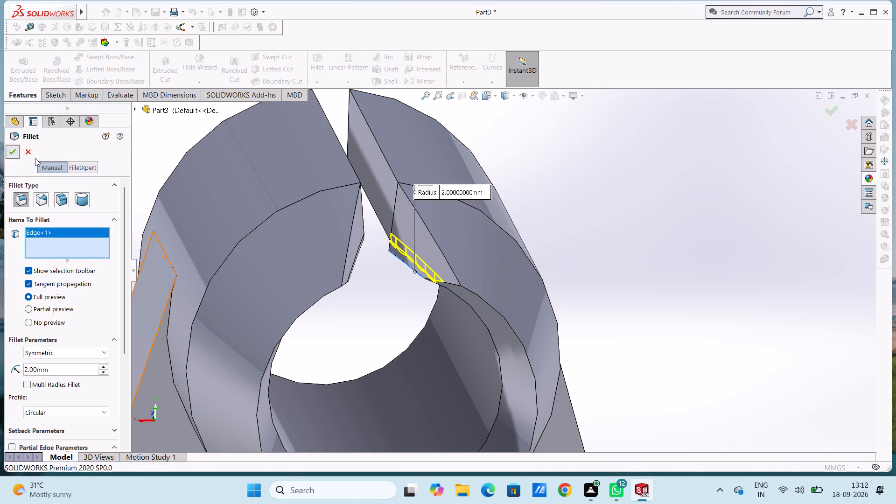
Fillet the circular outer edge on the tapered end of the slotted boss with a 2 mm radius.
{"action": "scroll", "coordinate": [190, 165], "scroll_direction": "up", "scroll_amount": 4}
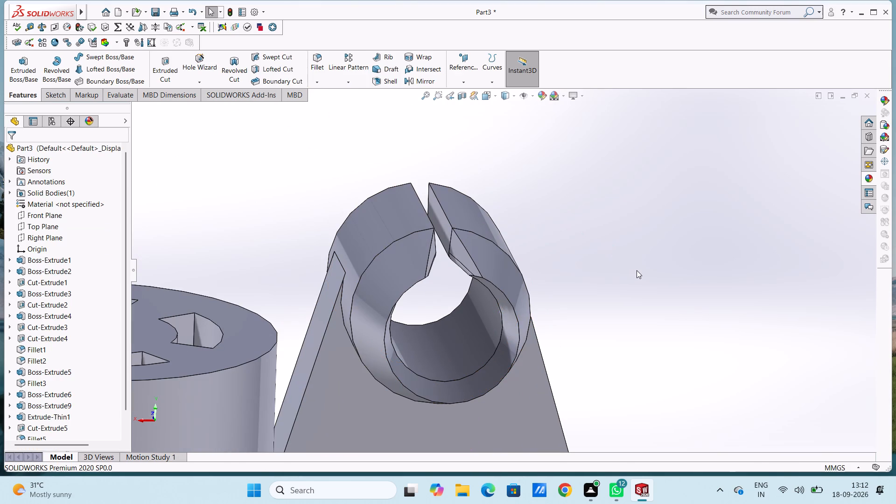
{"action": "middle_click_drag", "start_coordinate": [623, 262], "coordinate": [594, 266]}
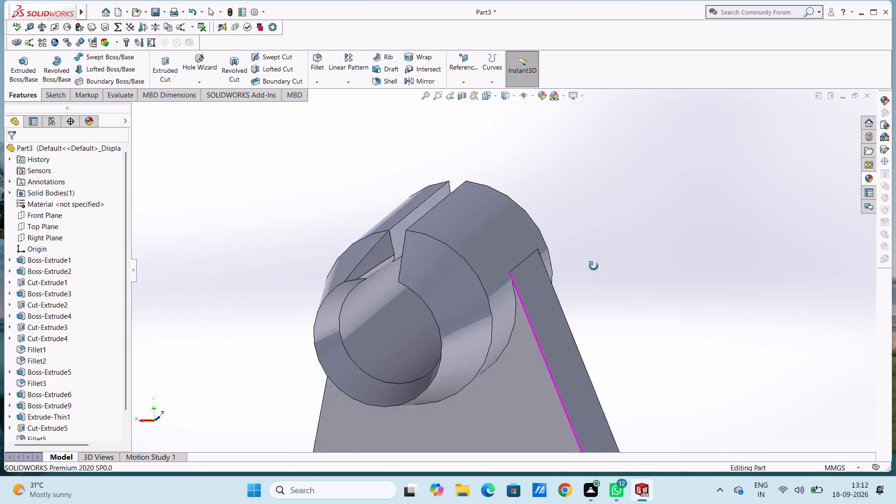
{"action": "middle_click_drag", "start_coordinate": [594, 266], "coordinate": [603, 329]}
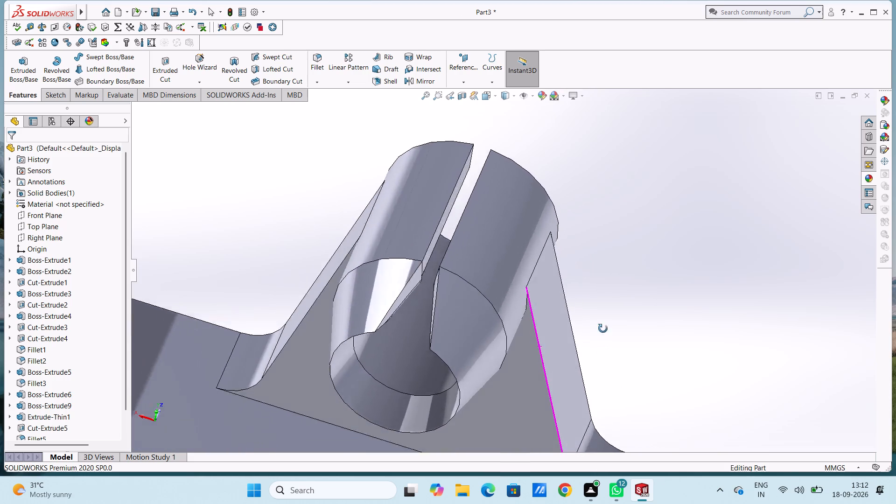
{"action": "middle_click_drag", "start_coordinate": [603, 329], "coordinate": [597, 279]}
{"action": "scroll", "coordinate": [597, 278], "scroll_direction": "up", "scroll_amount": 1}
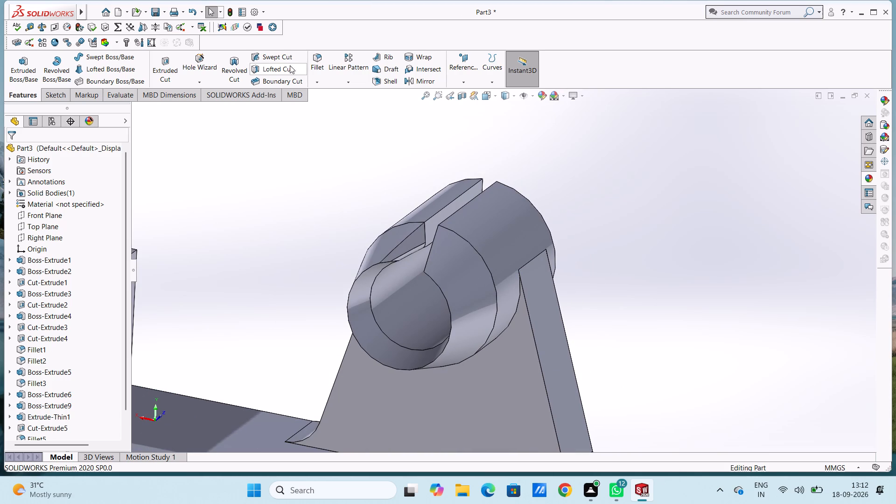
{"action": "left_click", "coordinate": [322, 57]}
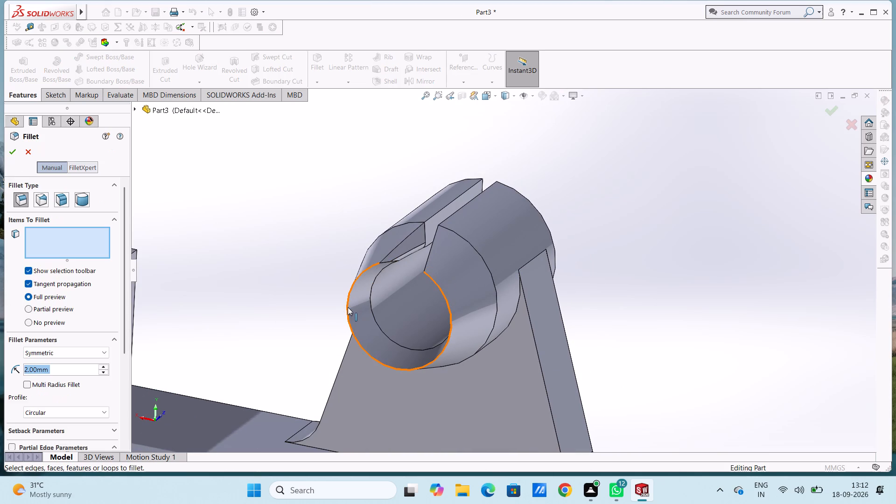
{"action": "left_click", "coordinate": [346, 307]}
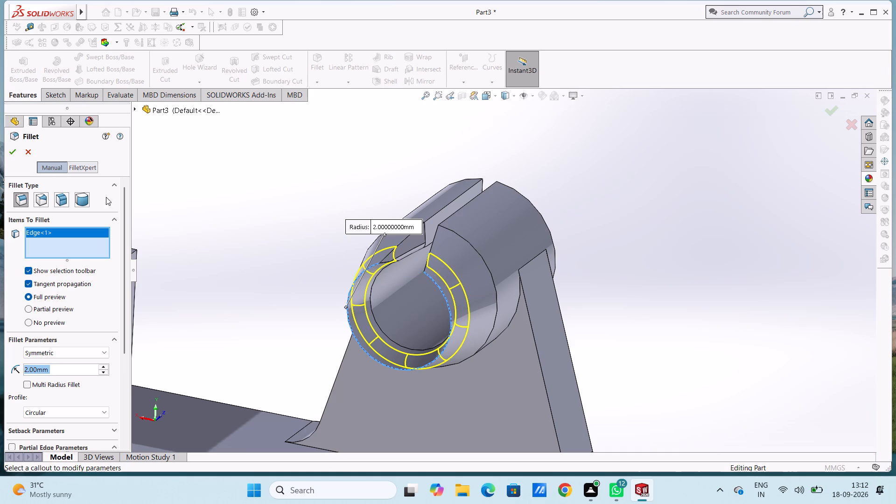
{"action": "left_click", "coordinate": [12, 151]}
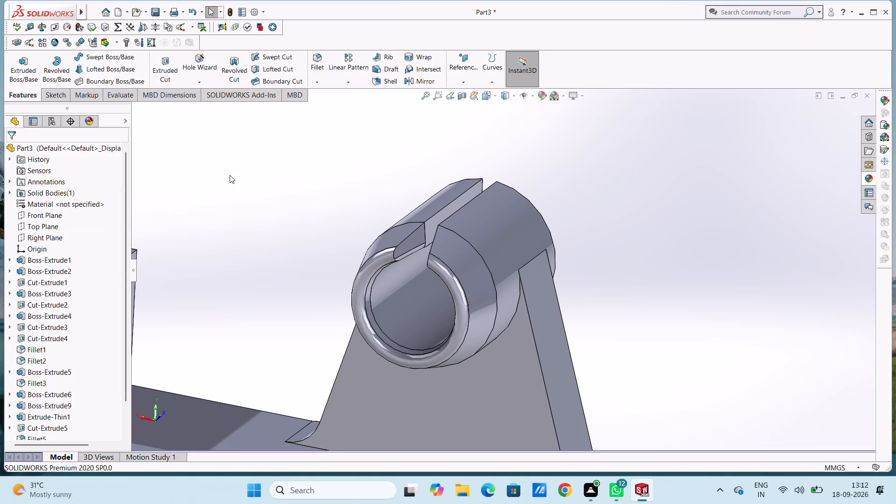
Change the whole part's appearance color to medium grey from the standard palette.
{"action": "middle_click_drag", "start_coordinate": [230, 175], "coordinate": [226, 219]}
{"action": "key", "text": "ctrl+1"}
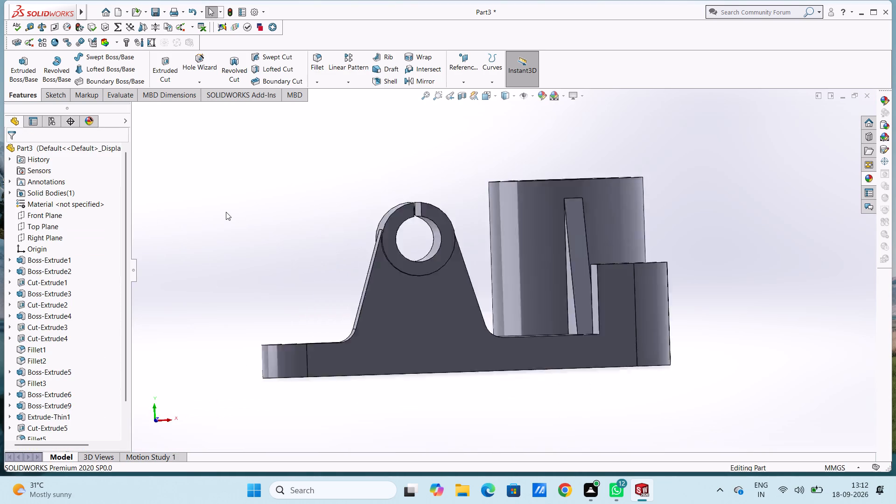
{"action": "key", "text": "ctrl+2"}
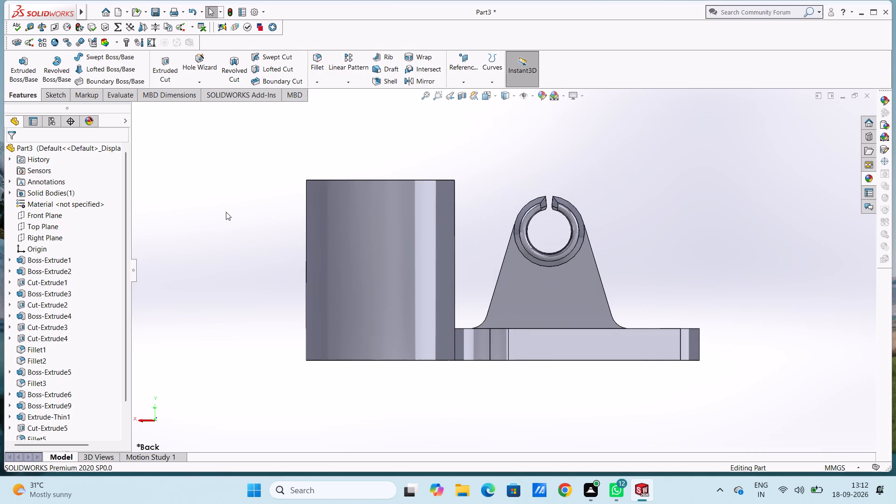
{"action": "key", "text": "ctrl+7"}
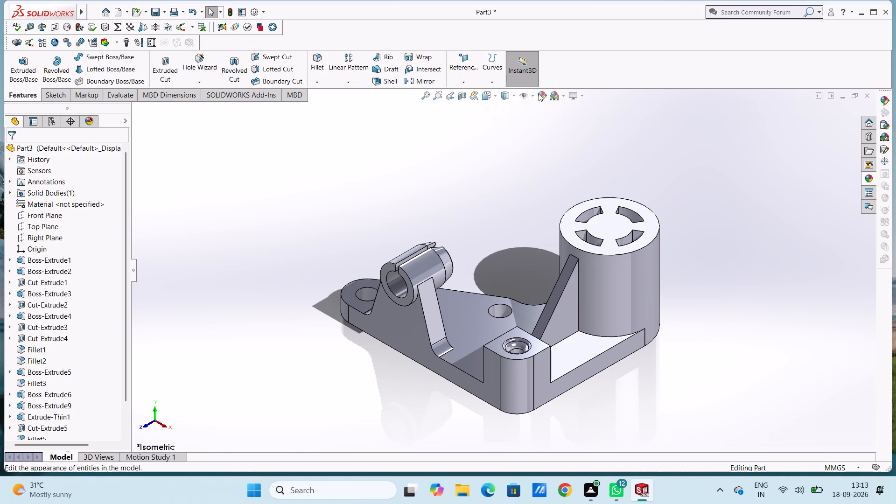
{"action": "key", "text": "Escape"}
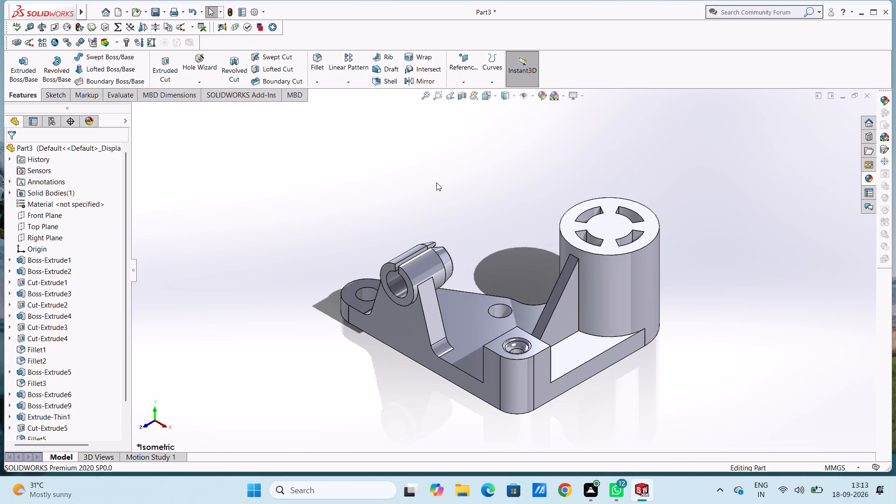
{"action": "key", "text": "Escape"}
{"action": "left_click", "coordinate": [540, 97]}
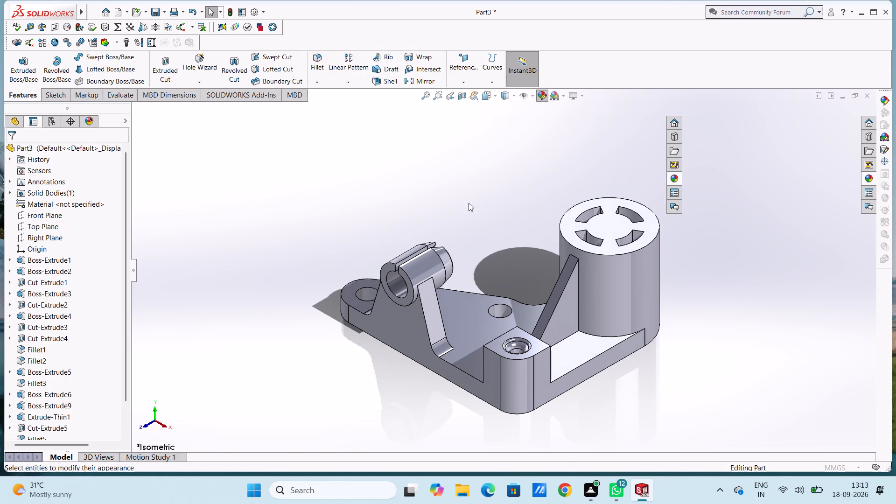
{"action": "left_click", "coordinate": [91, 376]}
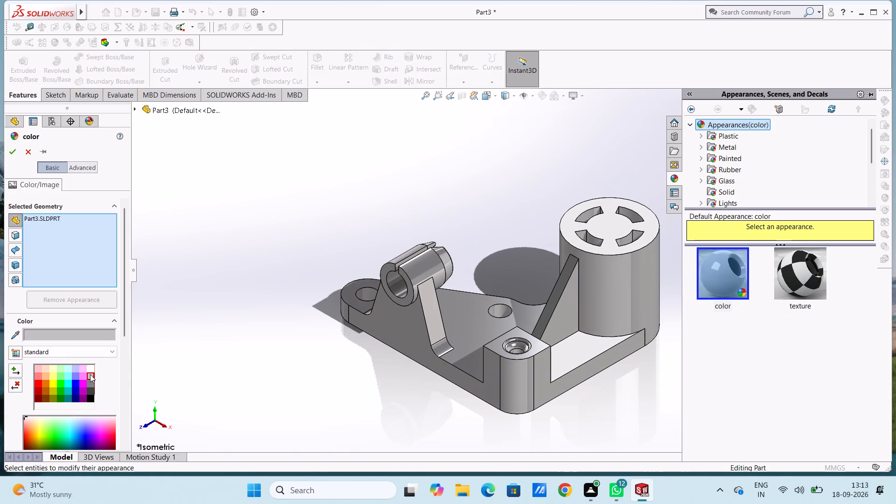
{"action": "left_click", "coordinate": [91, 384]}
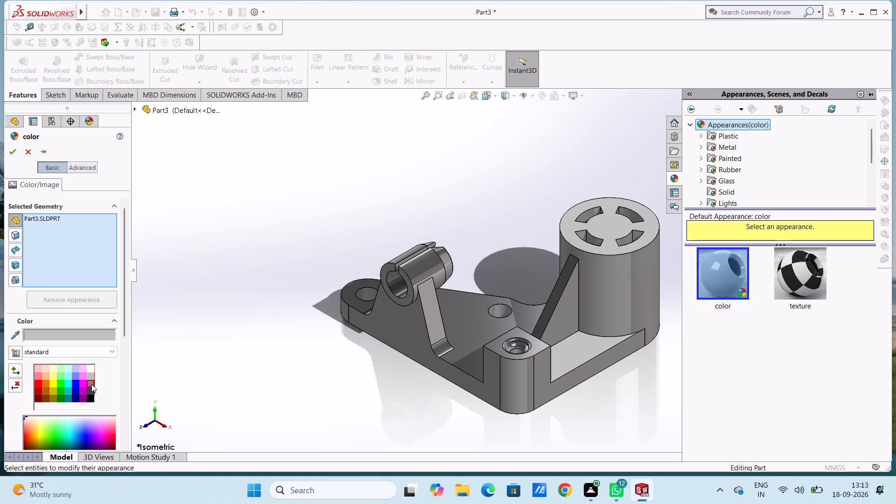
{"action": "left_click", "coordinate": [14, 154]}
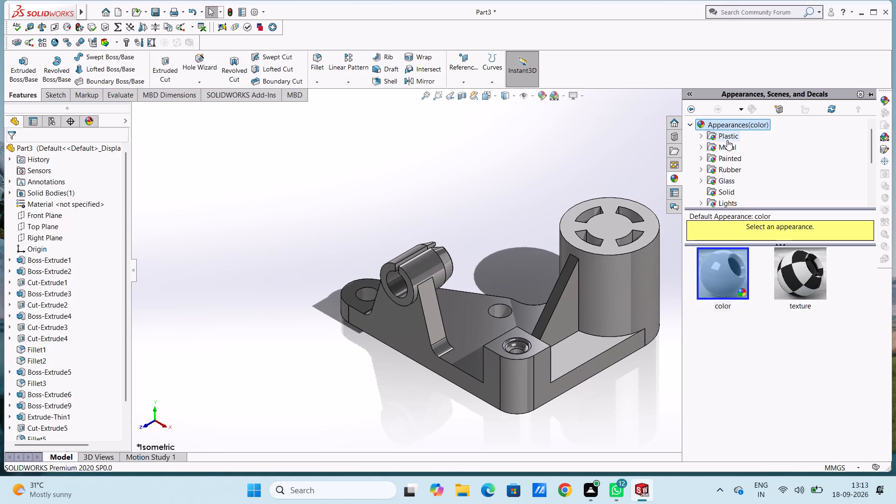
Apply the polished aluminum appearance to one curved wall face in each of the two arc slots nearest the rib on the large cylinder.
{"action": "left_click", "coordinate": [726, 147]}
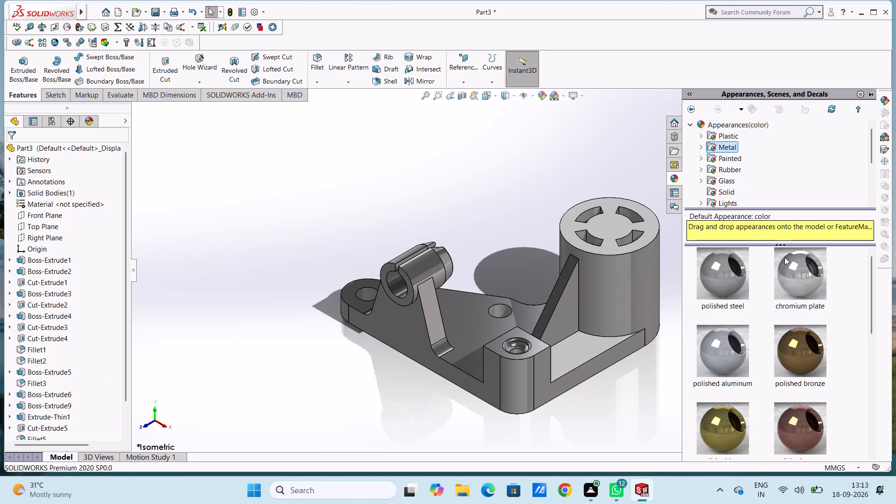
{"action": "scroll", "coordinate": [609, 205], "scroll_direction": "down", "scroll_amount": 6}
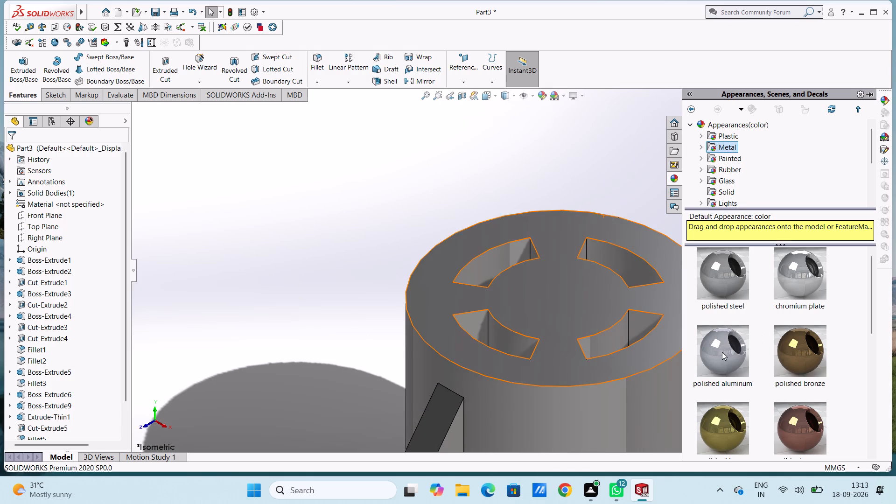
{"action": "left_click_drag", "start_coordinate": [722, 352], "coordinate": [495, 253]}
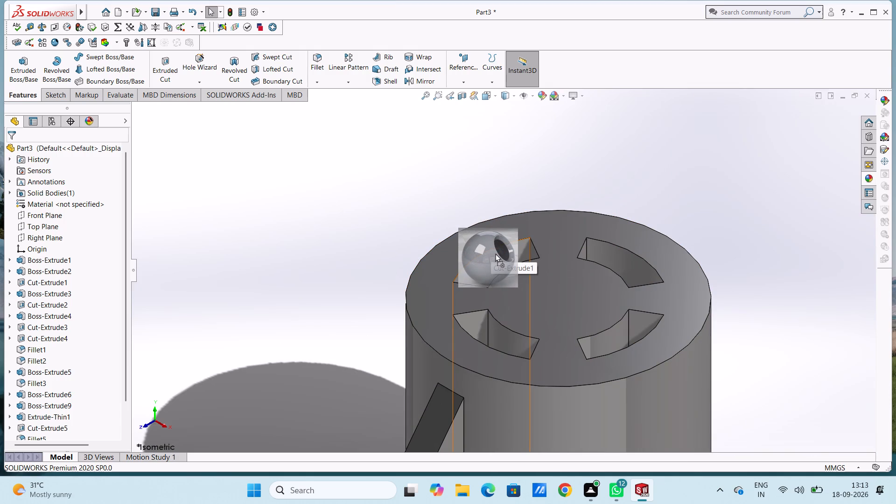
{"action": "left_click_drag", "start_coordinate": [495, 253], "coordinate": [497, 258]}
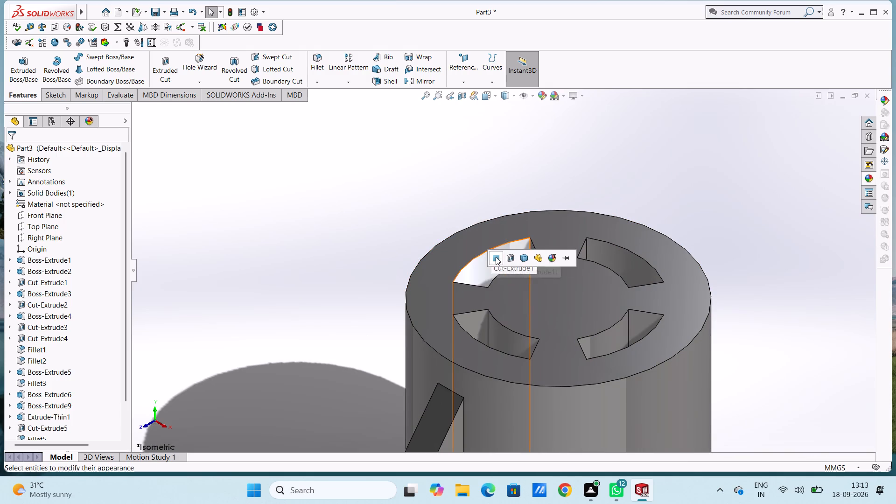
{"action": "left_click", "coordinate": [496, 257]}
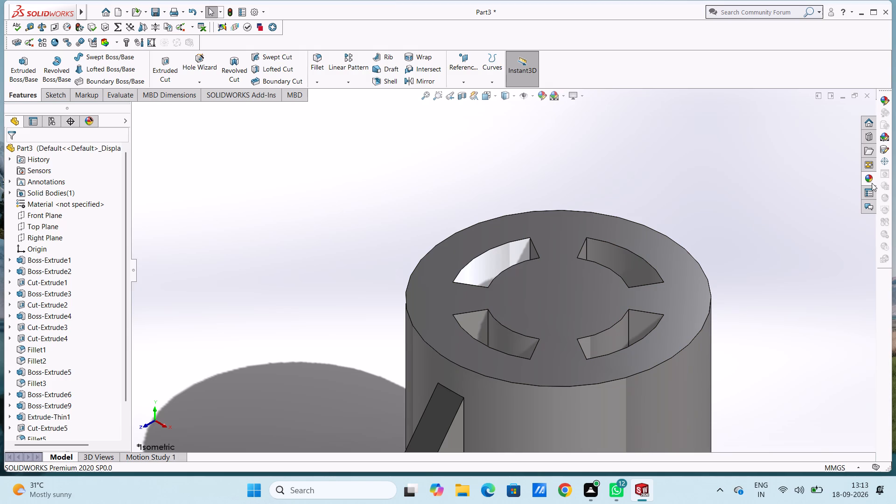
{"action": "left_click", "coordinate": [866, 176]}
{"action": "left_click_drag", "start_coordinate": [728, 352], "coordinate": [549, 357]}
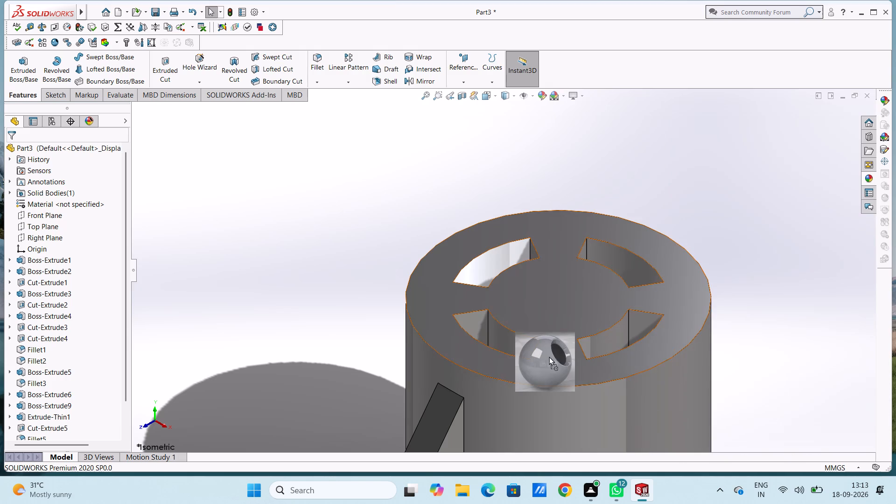
{"action": "left_click_drag", "start_coordinate": [549, 357], "coordinate": [504, 336]}
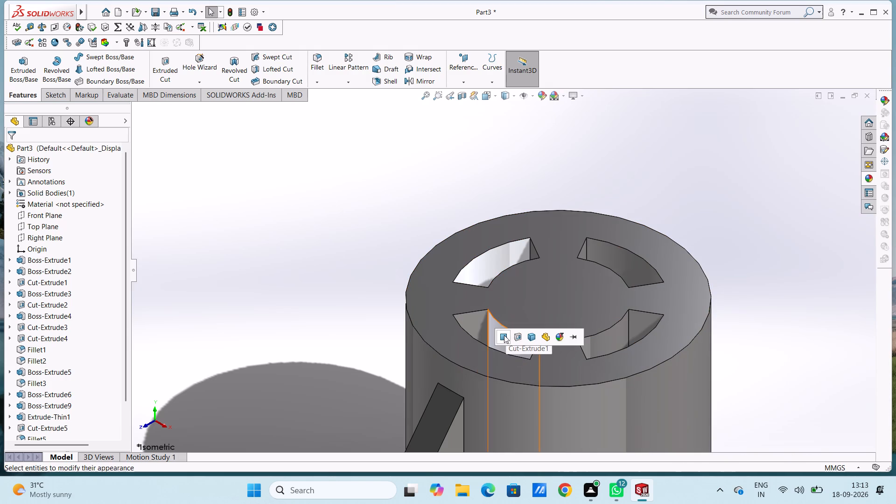
{"action": "left_click", "coordinate": [504, 335]}
Apply polished aluminum to the far remaining arc slot's curved outer wall and the near remaining slot's flat end face on the large cylinder.
{"action": "left_click", "coordinate": [865, 175]}
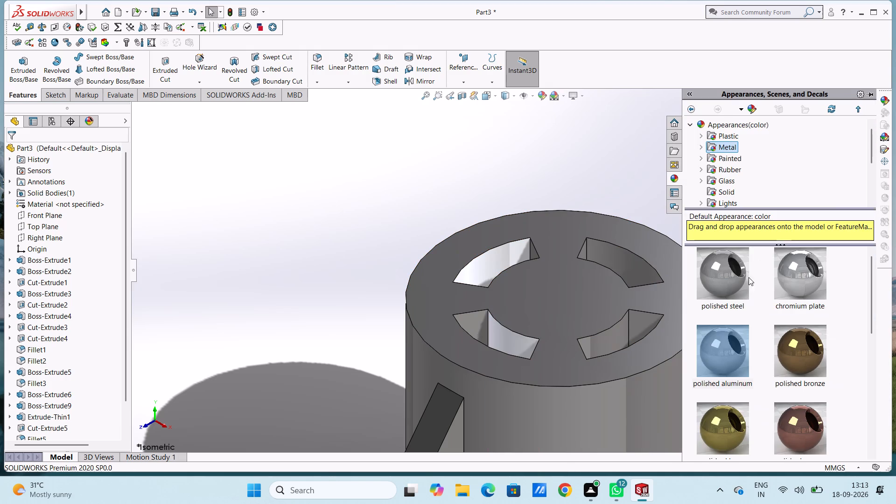
{"action": "left_click_drag", "start_coordinate": [733, 345], "coordinate": [636, 240]}
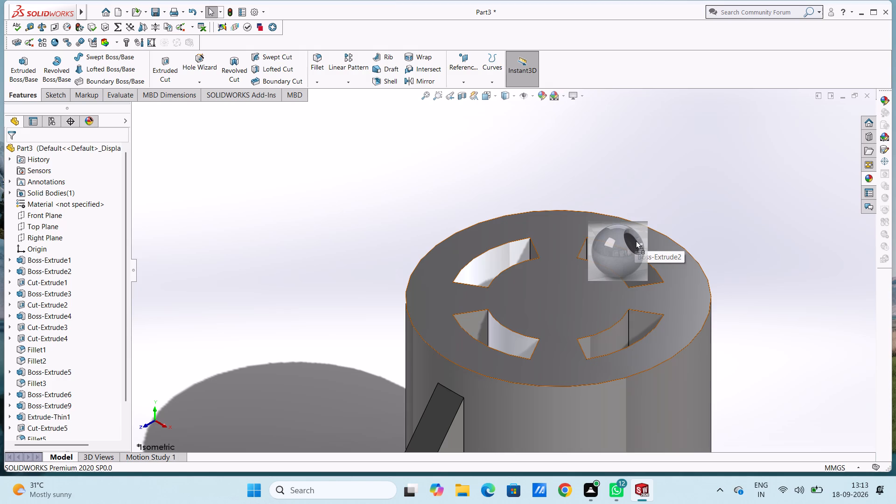
{"action": "left_click_drag", "start_coordinate": [636, 240], "coordinate": [645, 259]}
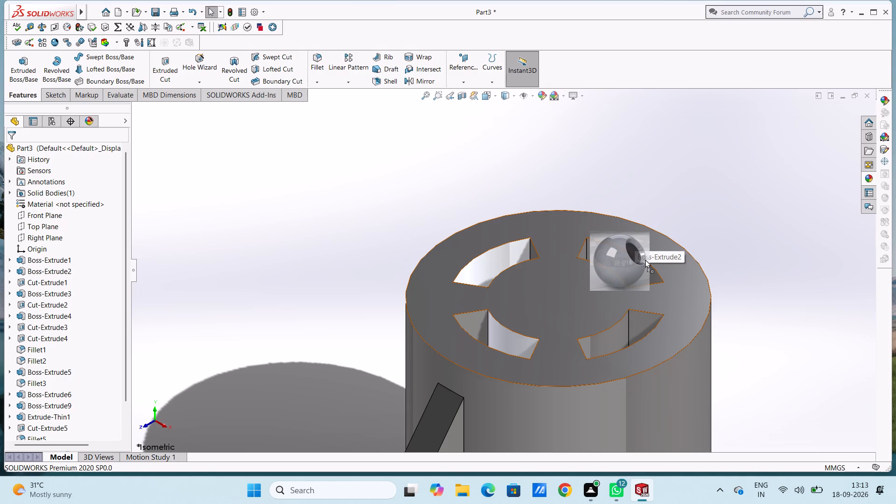
{"action": "left_click_drag", "start_coordinate": [645, 259], "coordinate": [643, 271]}
{"action": "left_click", "coordinate": [643, 271]}
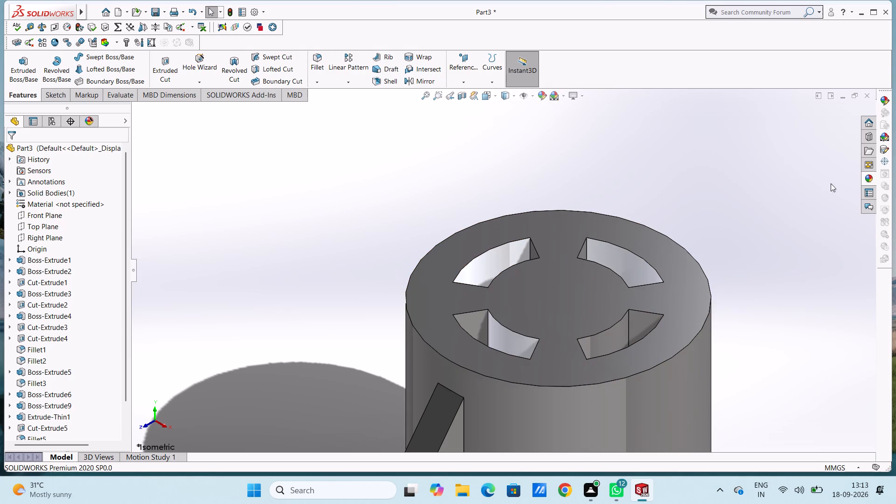
{"action": "left_click", "coordinate": [868, 179]}
{"action": "left_click_drag", "start_coordinate": [730, 348], "coordinate": [719, 344]}
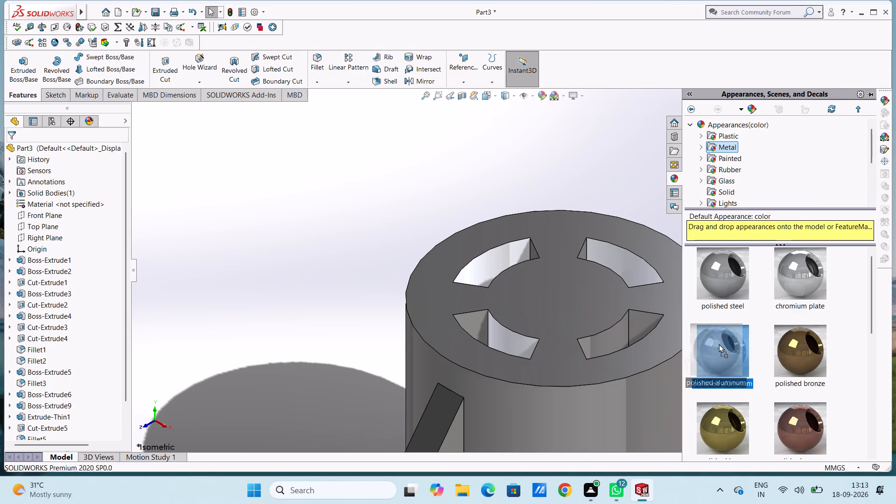
{"action": "left_click_drag", "start_coordinate": [719, 344], "coordinate": [636, 323]}
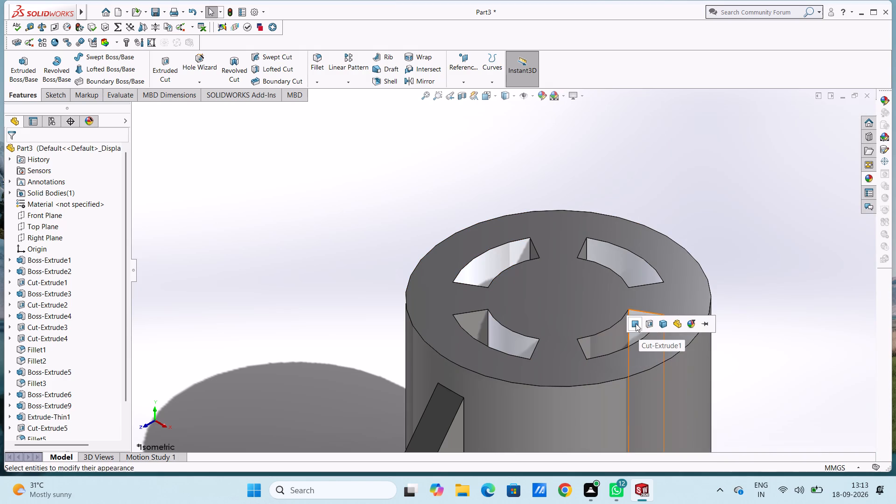
{"action": "left_click", "coordinate": [636, 323]}
{"action": "middle_click_drag", "start_coordinate": [630, 328], "coordinate": [610, 334]}
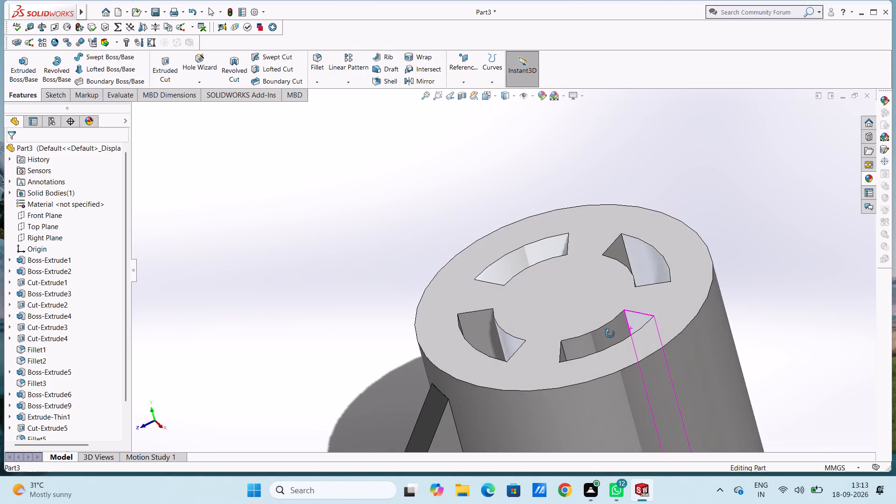
Apply polished aluminum to one arc slot's inner curved wall and to an adjacent slot's flat end face on the large cylinder.
{"action": "middle_click_drag", "start_coordinate": [610, 334], "coordinate": [597, 371]}
{"action": "scroll", "coordinate": [593, 335], "scroll_direction": "down", "scroll_amount": 4}
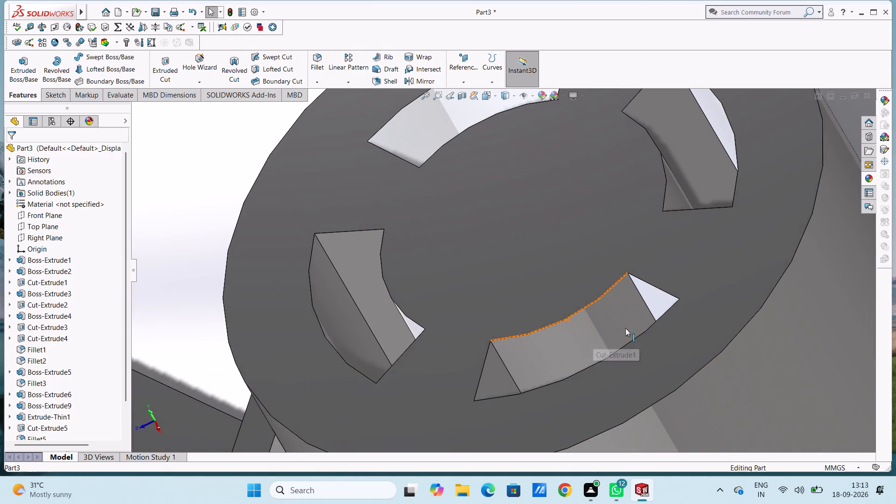
{"action": "left_click", "coordinate": [872, 179]}
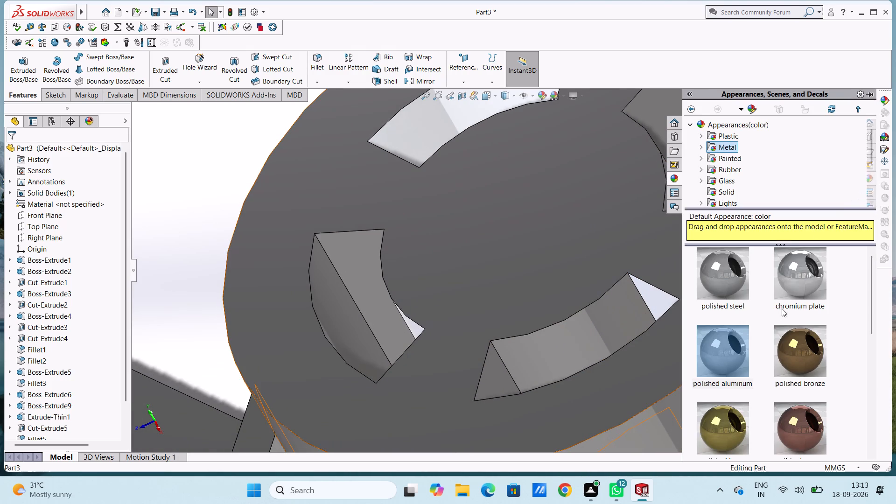
{"action": "left_click_drag", "start_coordinate": [737, 357], "coordinate": [603, 334]}
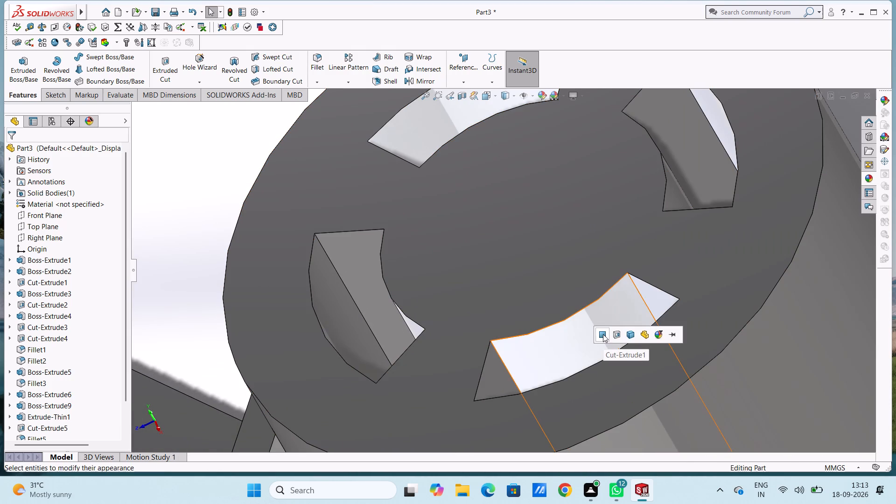
{"action": "left_click", "coordinate": [603, 334]}
{"action": "left_click", "coordinate": [869, 181]}
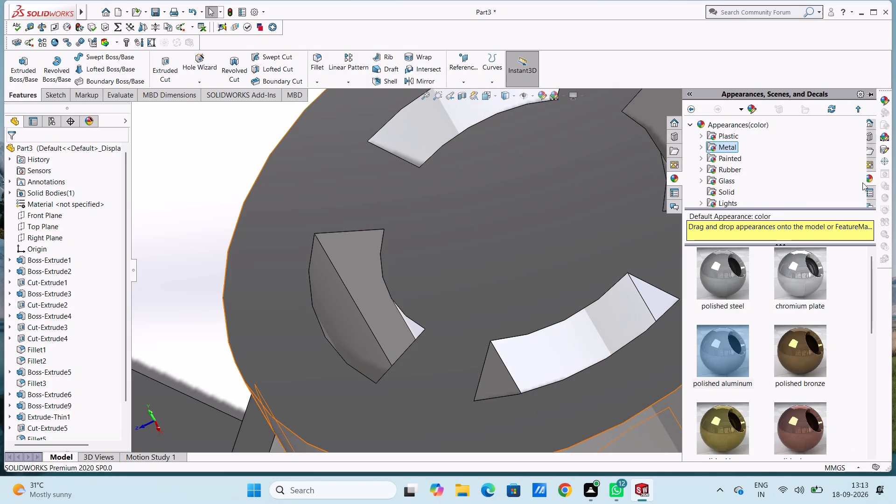
{"action": "left_click_drag", "start_coordinate": [723, 357], "coordinate": [666, 136]}
{"action": "left_click", "coordinate": [665, 133]}
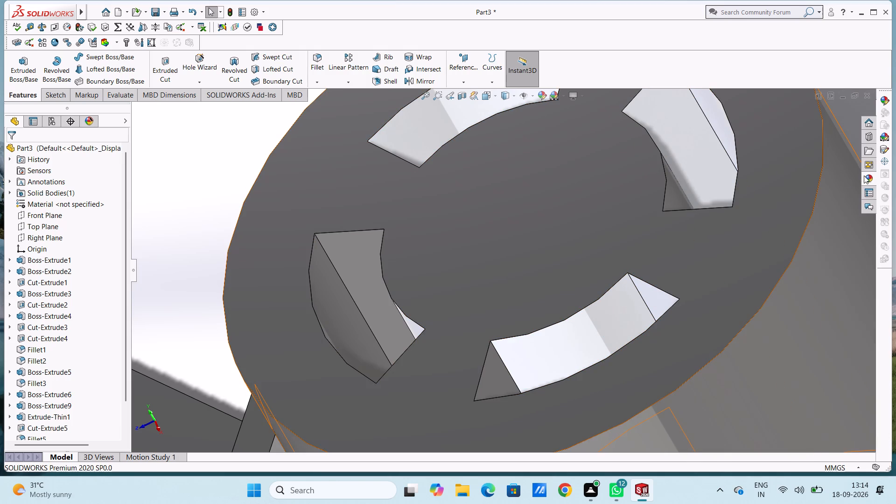
Apply polished aluminum to the flat end face and the outer curved wall of another arc slot on the large cylinder.
{"action": "left_click", "coordinate": [864, 175]}
{"action": "left_click_drag", "start_coordinate": [742, 353], "coordinate": [398, 292]}
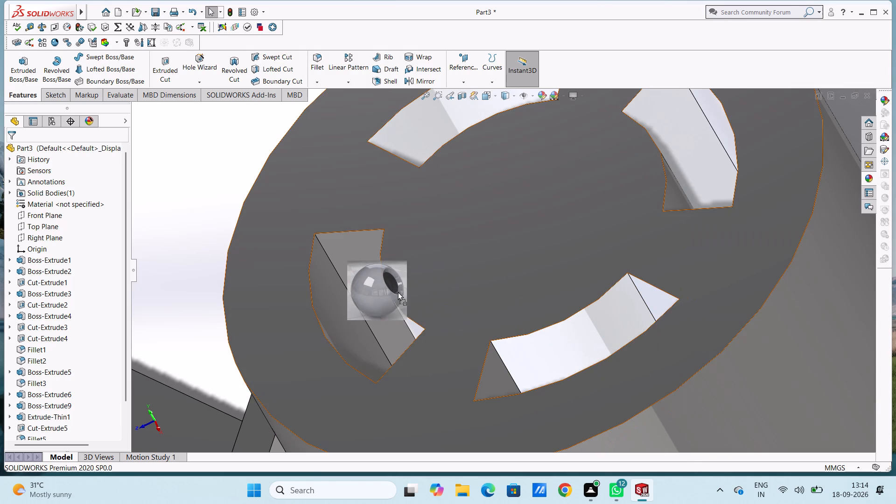
{"action": "left_click_drag", "start_coordinate": [398, 292], "coordinate": [375, 280]}
{"action": "left_click", "coordinate": [375, 280]}
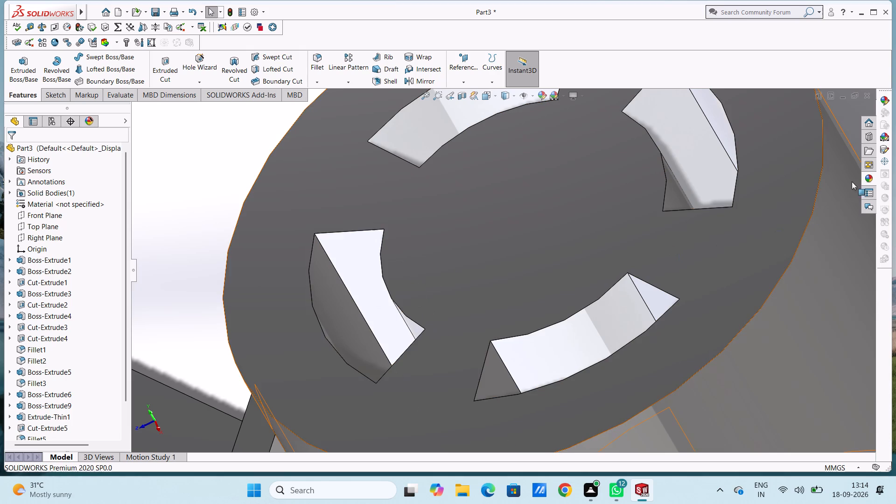
{"action": "left_click", "coordinate": [873, 179]}
{"action": "left_click_drag", "start_coordinate": [711, 357], "coordinate": [391, 302]}
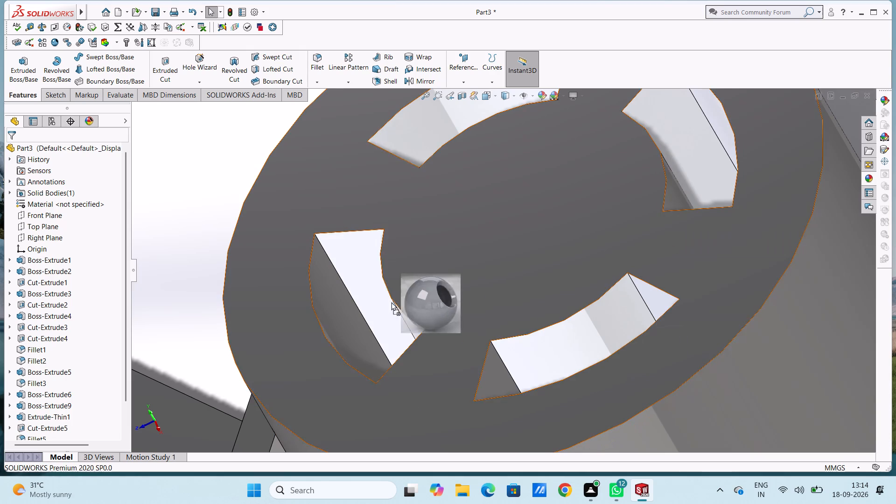
{"action": "left_click_drag", "start_coordinate": [391, 302], "coordinate": [336, 318]}
{"action": "left_click", "coordinate": [336, 317]}
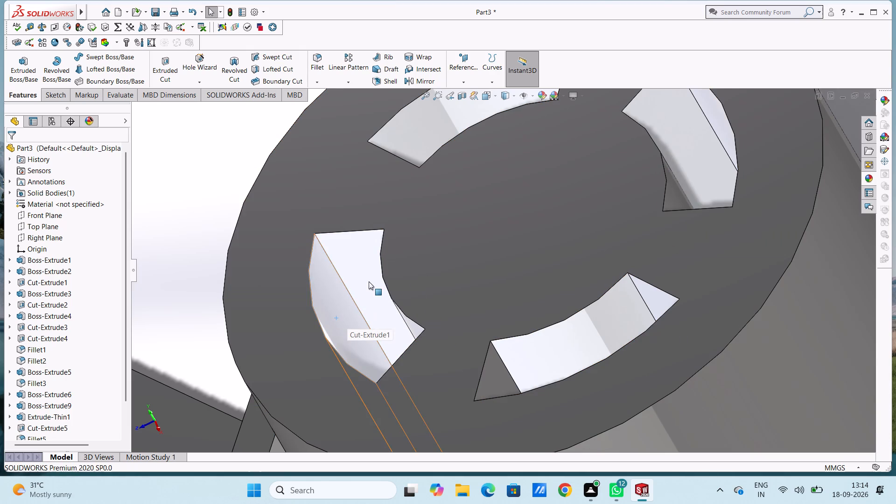
Apply polished aluminum to the still-grey outer curved wall of the remaining arc slot on the large cylinder.
{"action": "scroll", "coordinate": [369, 281], "scroll_direction": "up", "scroll_amount": 6}
{"action": "scroll", "coordinate": [546, 261], "scroll_direction": "up", "scroll_amount": 1}
{"action": "middle_click_drag", "start_coordinate": [657, 230], "coordinate": [658, 231]}
{"action": "scroll", "coordinate": [658, 231], "scroll_direction": "up", "scroll_amount": 1}
{"action": "middle_click_drag", "start_coordinate": [658, 231], "coordinate": [710, 257]}
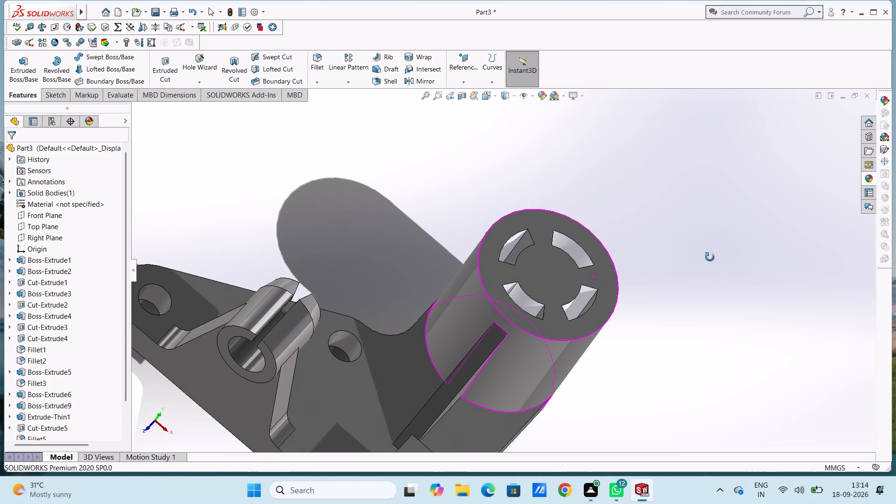
{"action": "middle_click_drag", "start_coordinate": [710, 257], "coordinate": [731, 294]}
{"action": "scroll", "coordinate": [686, 292], "scroll_direction": "down", "scroll_amount": 6}
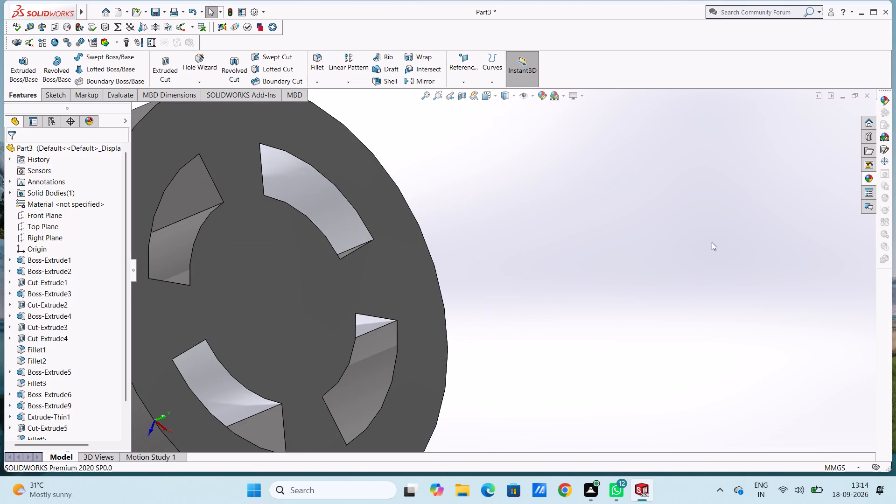
{"action": "left_click", "coordinate": [866, 178]}
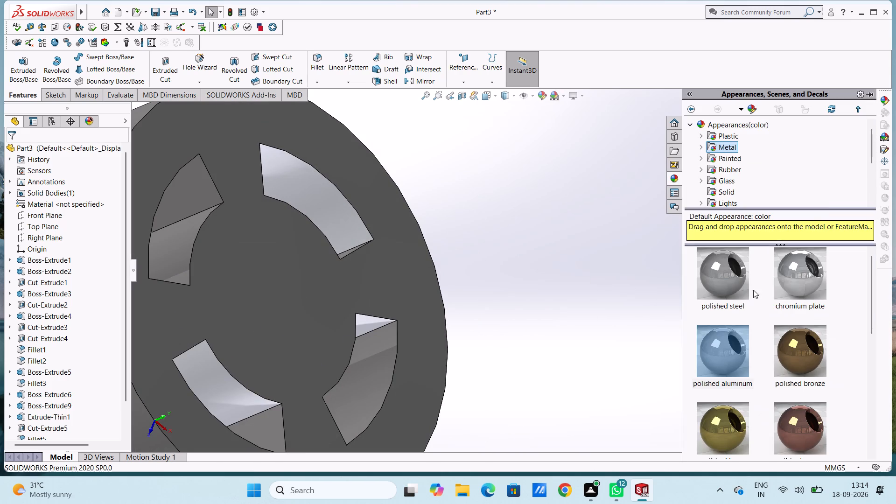
{"action": "left_click_drag", "start_coordinate": [723, 343], "coordinate": [365, 369]}
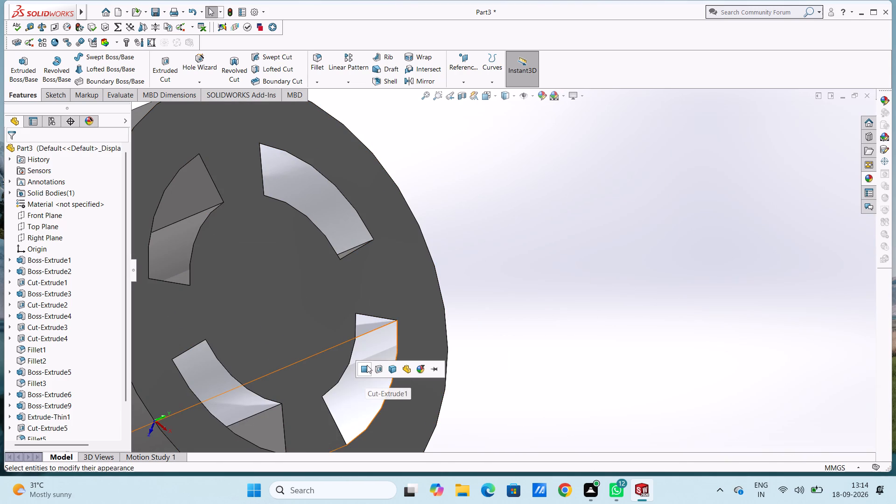
{"action": "left_click", "coordinate": [367, 365]}
Apply the polished aluminum appearance to the inner bore face of the slotted clamp boss.
{"action": "scroll", "coordinate": [367, 364], "scroll_direction": "up", "scroll_amount": 5}
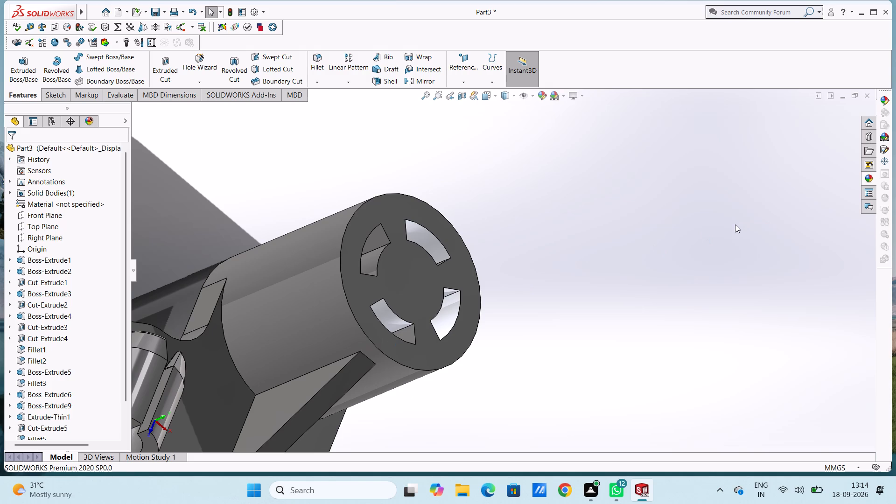
{"action": "key", "text": "ctrl+7"}
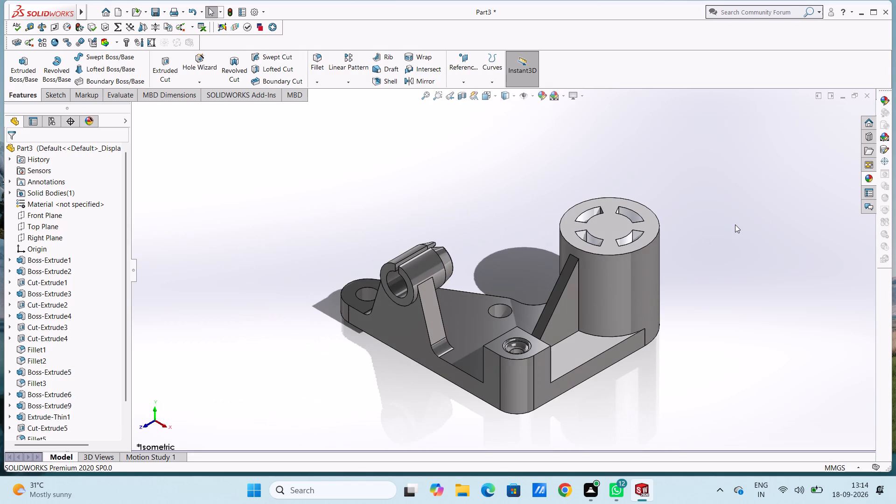
{"action": "scroll", "coordinate": [426, 256], "scroll_direction": "down", "scroll_amount": 6}
{"action": "left_click", "coordinate": [873, 178]}
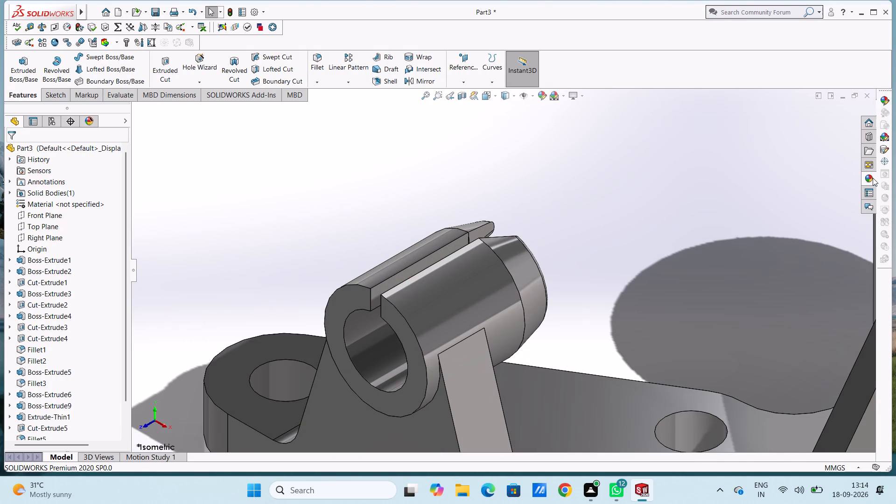
{"action": "left_click_drag", "start_coordinate": [711, 363], "coordinate": [378, 364]}
{"action": "left_click", "coordinate": [378, 364]}
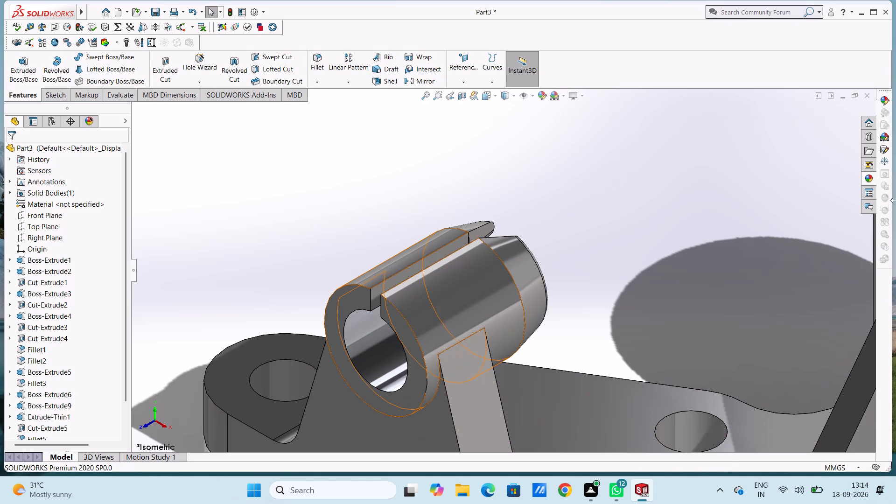
Apply polished aluminum to the base plate's two through holes, at the rounded end and near the rib.
{"action": "left_click", "coordinate": [865, 179]}
{"action": "left_click_drag", "start_coordinate": [728, 339], "coordinate": [383, 361]}
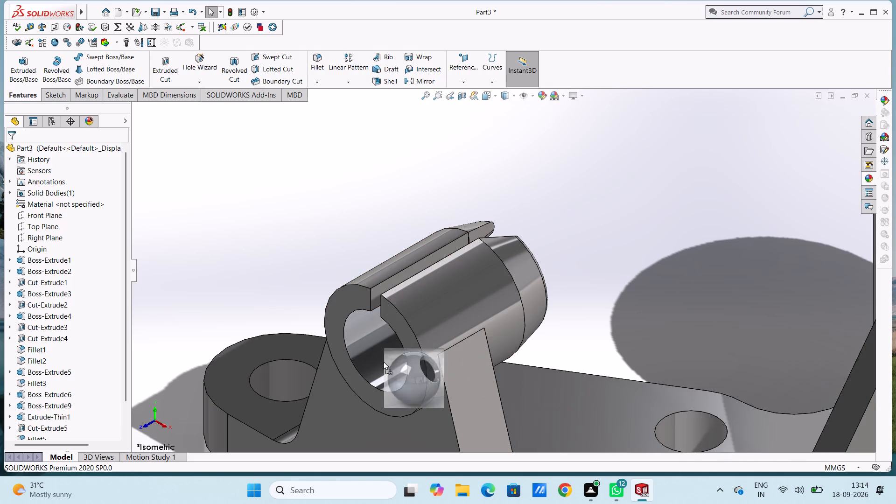
{"action": "left_click_drag", "start_coordinate": [383, 361], "coordinate": [271, 366]}
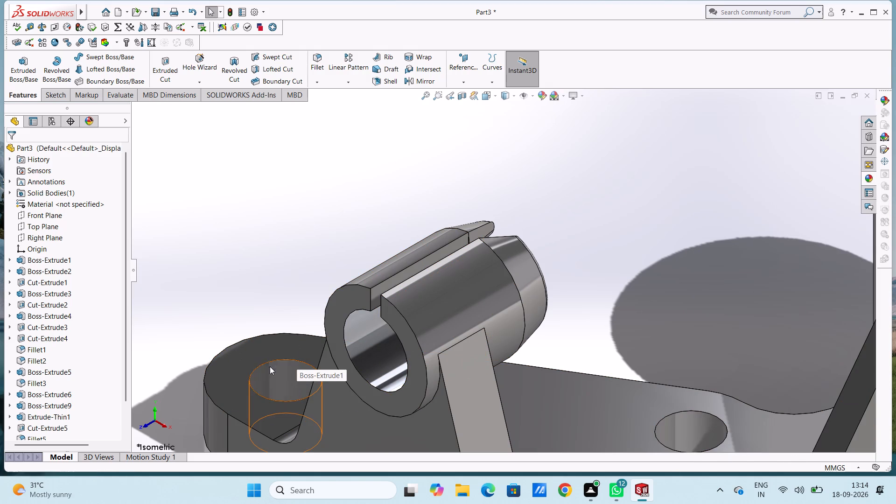
{"action": "left_click", "coordinate": [270, 366]}
{"action": "scroll", "coordinate": [279, 376], "scroll_direction": "up", "scroll_amount": 4}
{"action": "scroll", "coordinate": [585, 321], "scroll_direction": "down", "scroll_amount": 5}
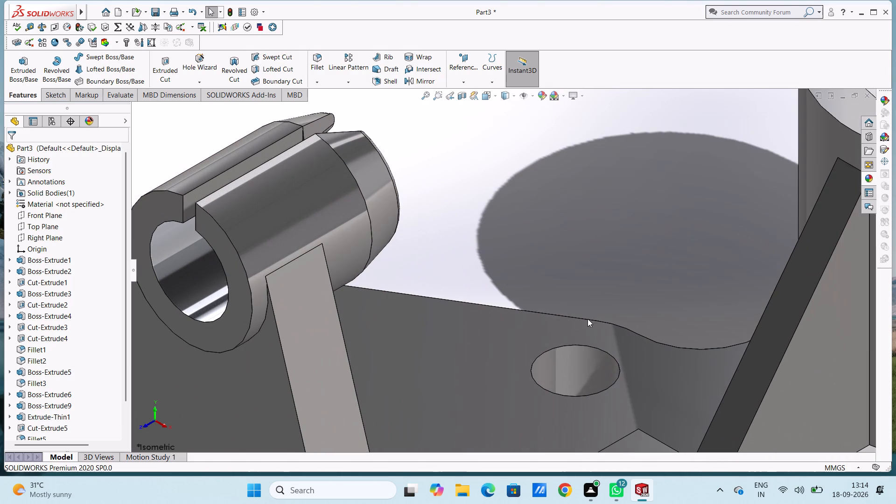
{"action": "left_click", "coordinate": [866, 176]}
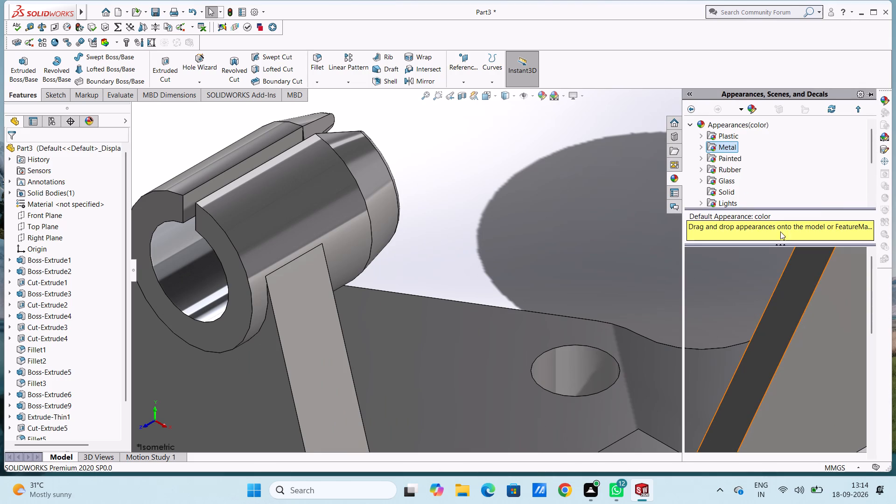
{"action": "left_click_drag", "start_coordinate": [723, 332], "coordinate": [581, 353]}
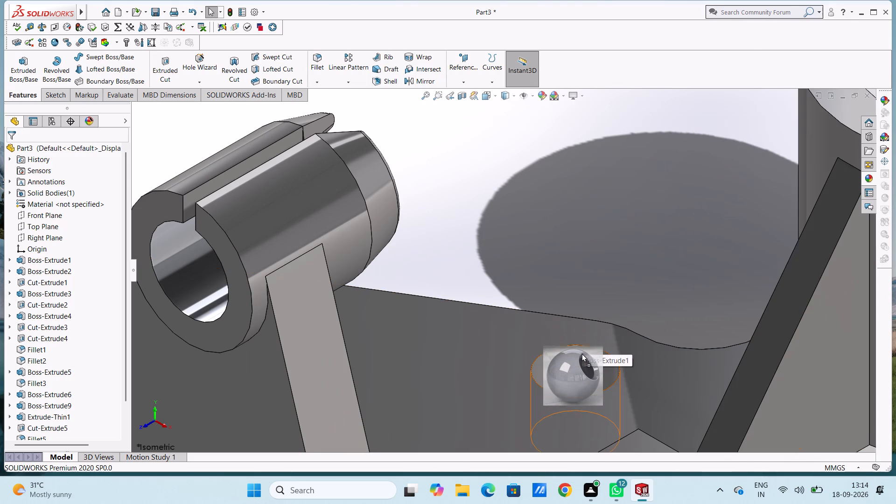
{"action": "left_click_drag", "start_coordinate": [581, 353], "coordinate": [582, 356]}
{"action": "left_click", "coordinate": [582, 356]}
Apply polished aluminum to the lower small bore of the stepped hole in the corner block.
{"action": "scroll", "coordinate": [581, 355], "scroll_direction": "up", "scroll_amount": 6}
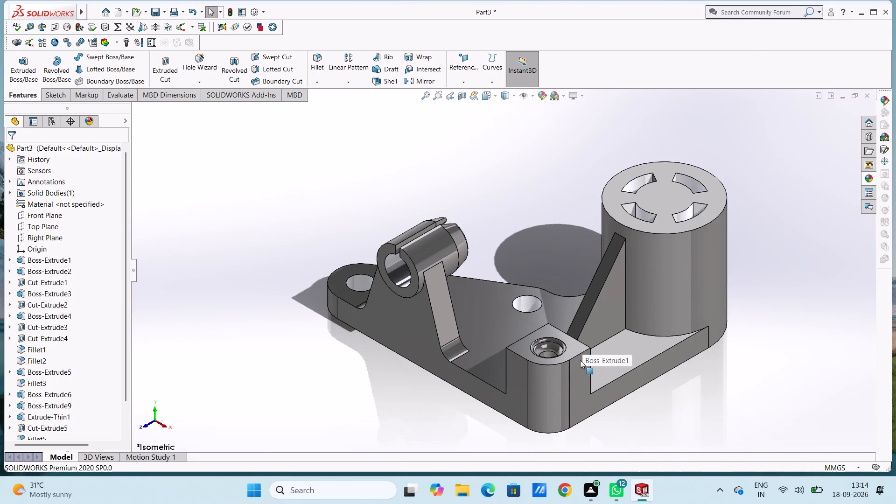
{"action": "scroll", "coordinate": [547, 383], "scroll_direction": "down", "scroll_amount": 4}
{"action": "scroll", "coordinate": [510, 272], "scroll_direction": "down", "scroll_amount": 4}
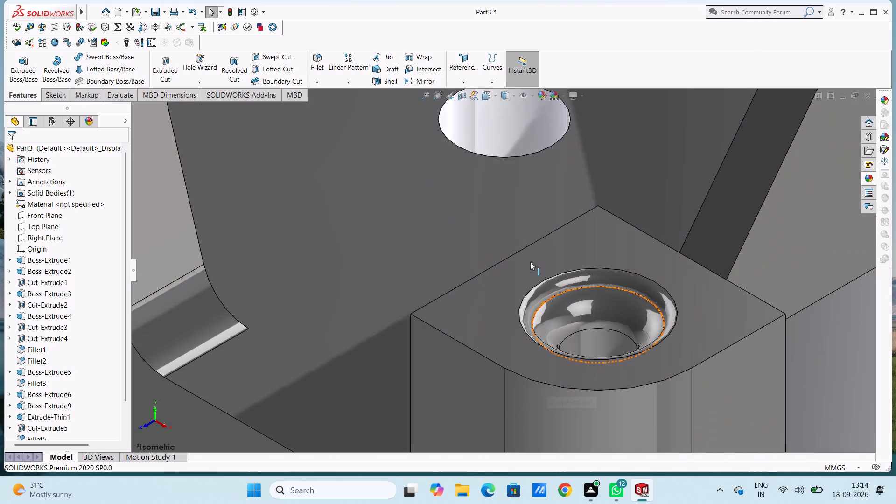
{"action": "left_click", "coordinate": [866, 176]}
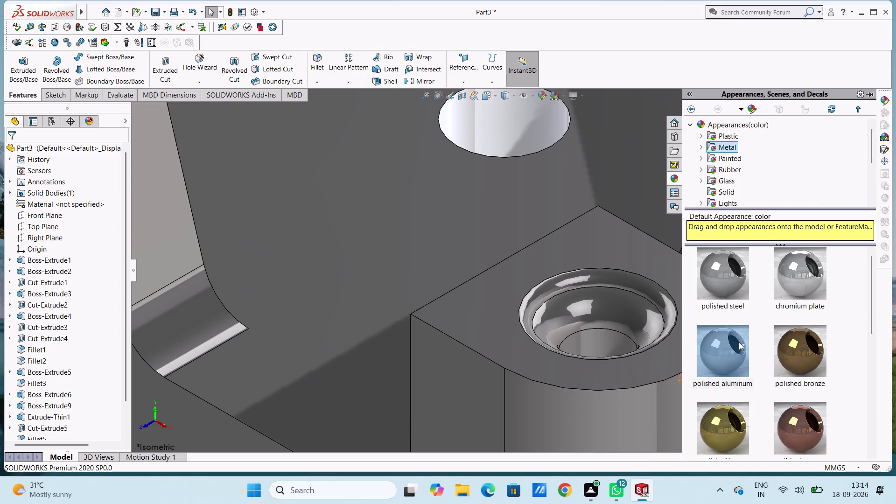
{"action": "left_click_drag", "start_coordinate": [735, 346], "coordinate": [613, 335]}
{"action": "left_click", "coordinate": [613, 335]}
Save the part in the Documents folder as "pivoting bracket with split clamp and flanged bearing housing".
{"action": "scroll", "coordinate": [616, 329], "scroll_direction": "up", "scroll_amount": 5}
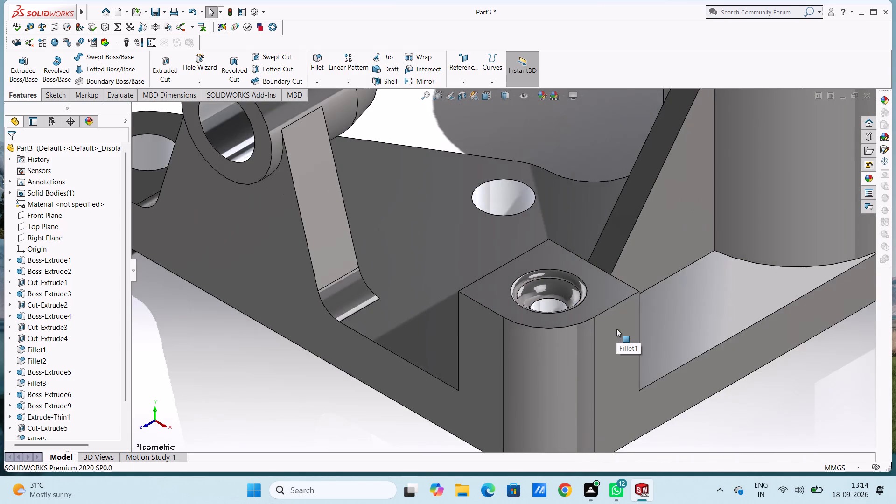
{"action": "scroll", "coordinate": [616, 329], "scroll_direction": "up", "scroll_amount": 4}
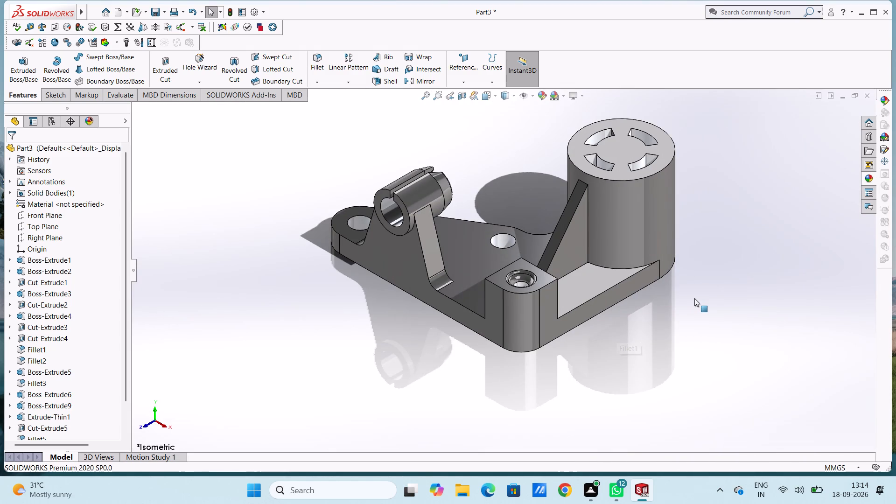
{"action": "key", "text": "ctrl+7"}
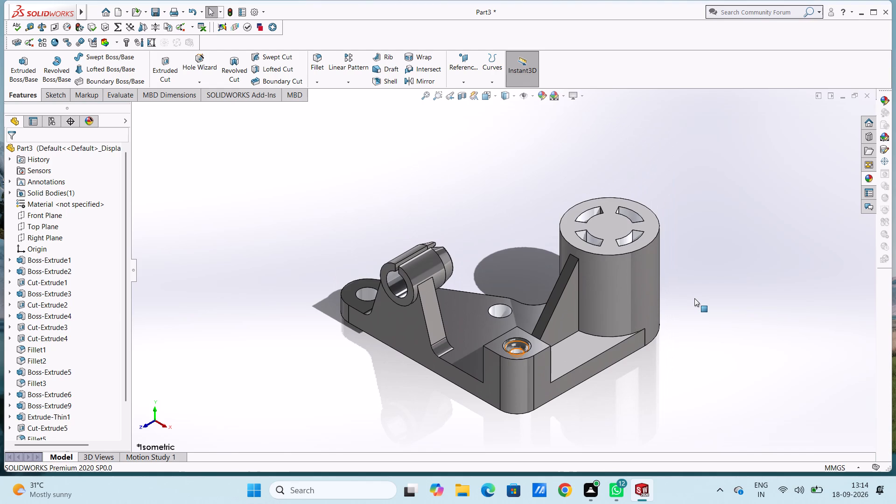
{"action": "key", "text": "ctrl+s"}
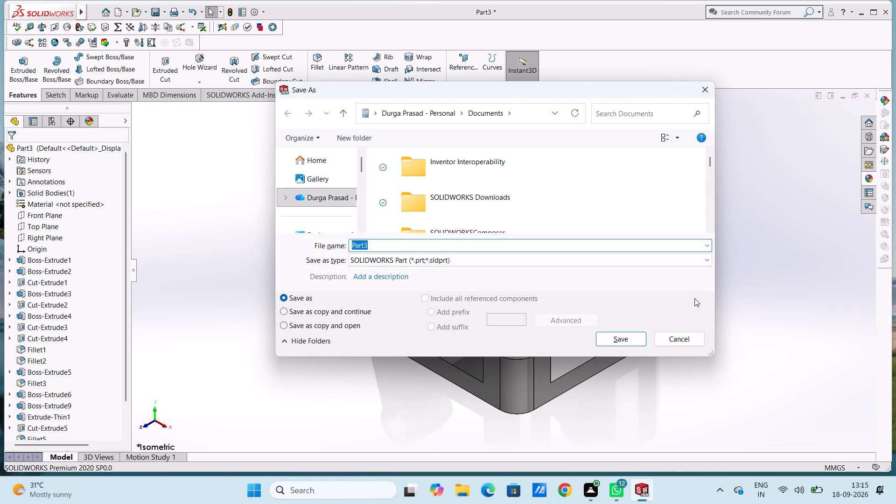
{"action": "type", "text": "piv"}
{"action": "type", "text": "oting"}
{"action": "key", "text": "space"}
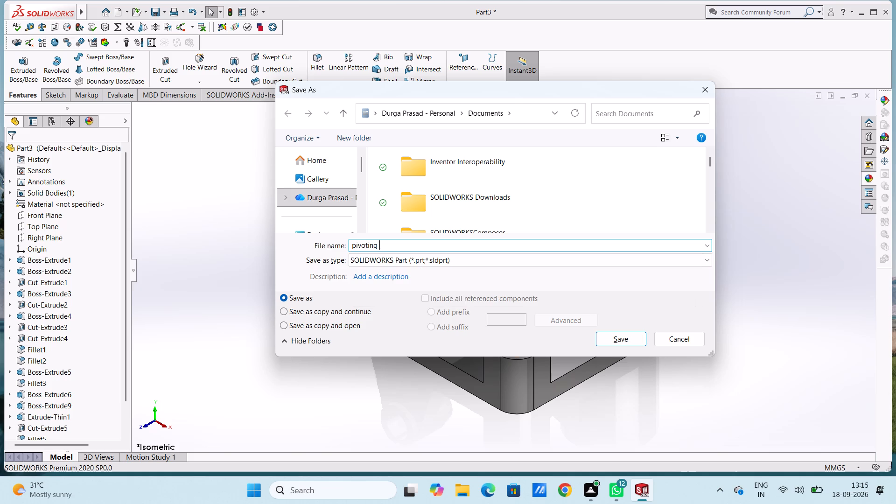
{"action": "type", "text": "bracket"}
{"action": "key", "text": "space"}
{"action": "key", "text": "w"}
{"action": "type", "text": "ith"}
{"action": "key", "text": "space"}
{"action": "type", "text": "split"}
{"action": "key", "text": "space"}
{"action": "type", "text": "clamp"}
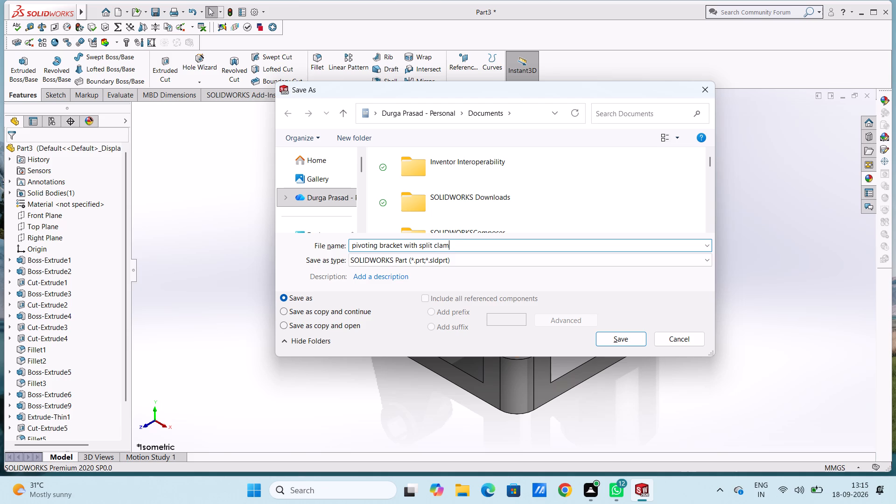
{"action": "key", "text": "space"}
{"action": "type", "text": "and flanged"}
{"action": "key", "text": "space"}
{"action": "type", "text": "bearing"}
{"action": "key", "text": "space"}
{"action": "type", "text": "housing"}
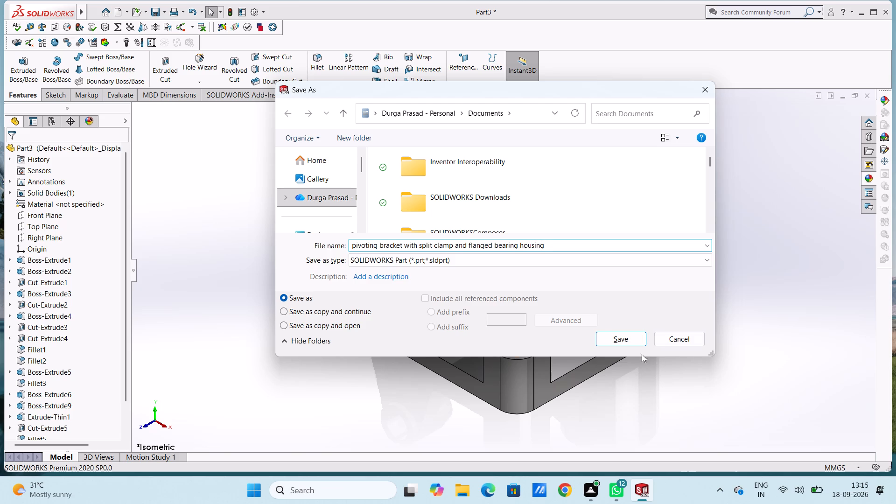
{"action": "left_click", "coordinate": [632, 339]}
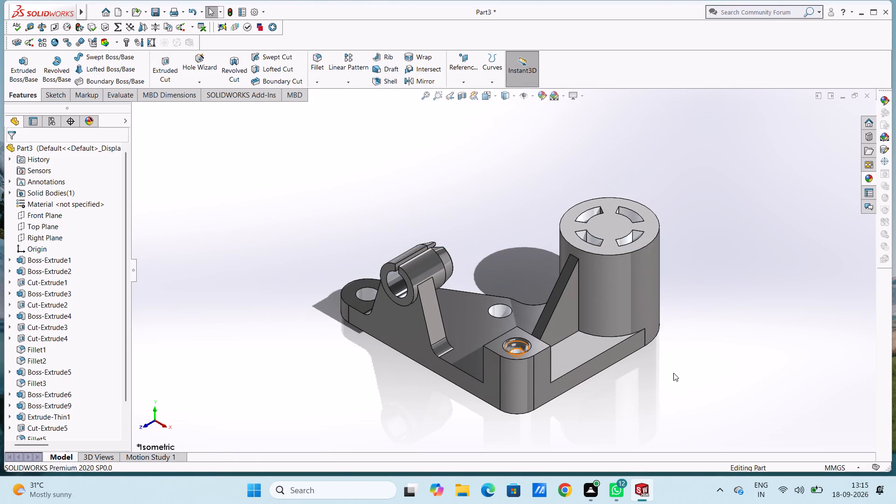
{"action": "left_click", "coordinate": [683, 369]}
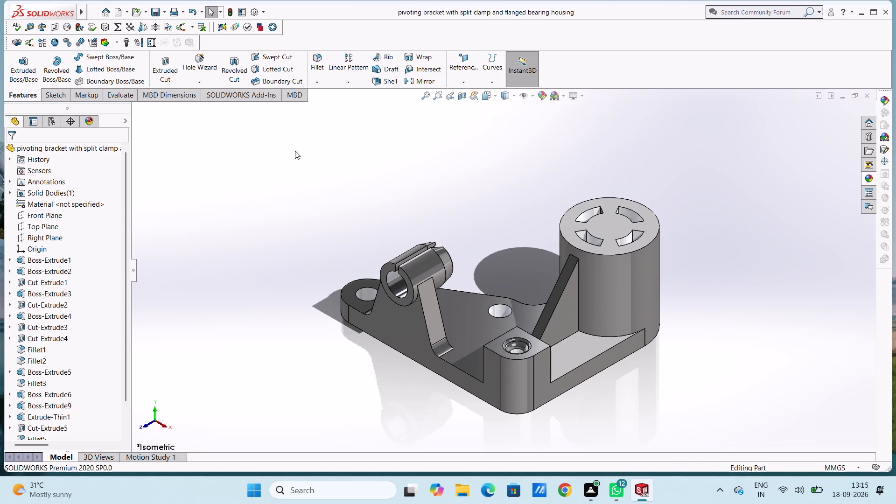
Save a PDF copy of the bracket in Adobe Portable Document Format under the same file name in Documents.
{"action": "left_click", "coordinate": [165, 14]}
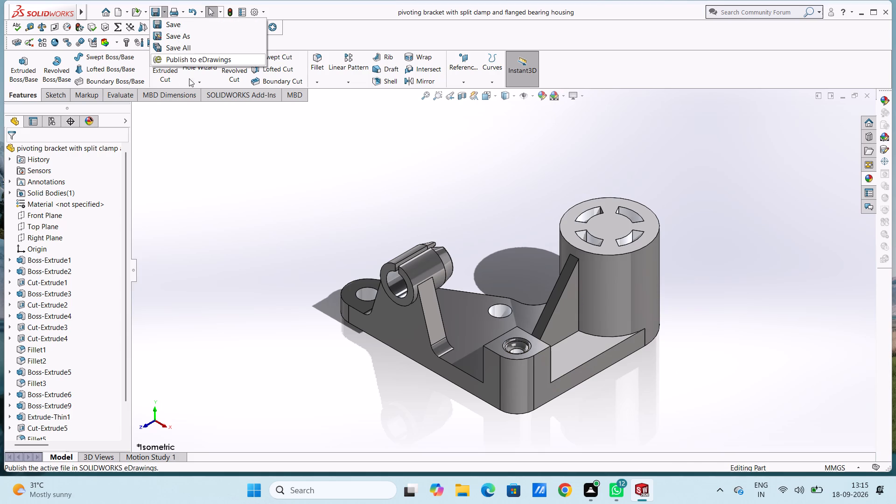
{"action": "left_click", "coordinate": [196, 39]}
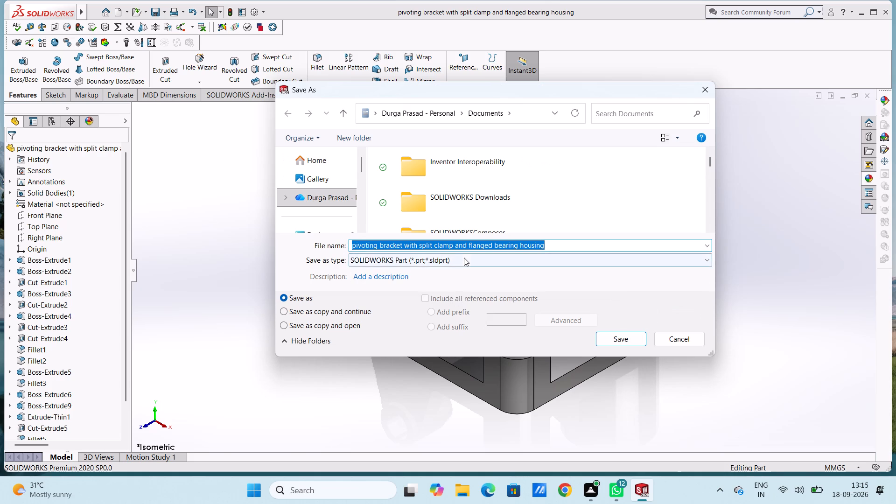
{"action": "left_click", "coordinate": [464, 260]}
{"action": "left_click", "coordinate": [461, 73]}
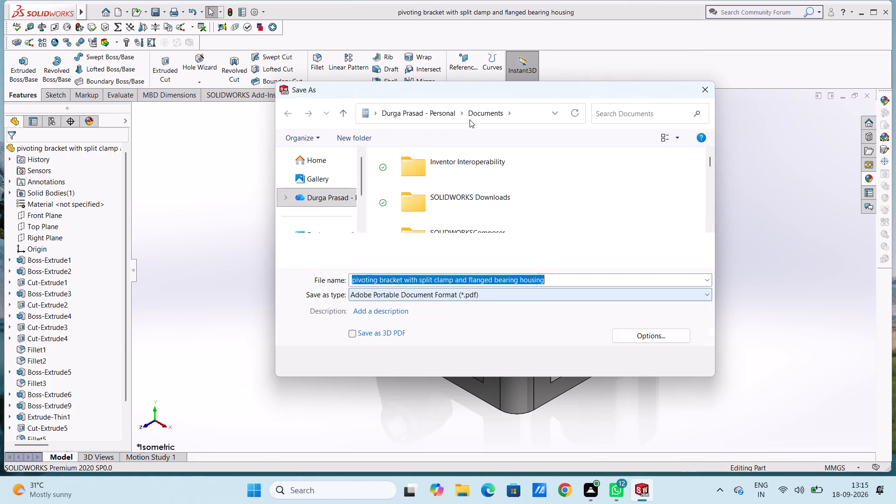
{"action": "left_click", "coordinate": [623, 360]}
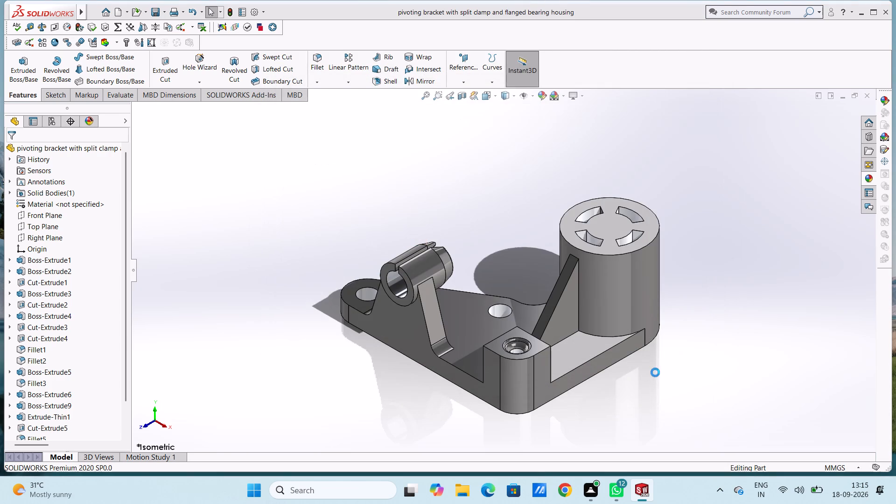